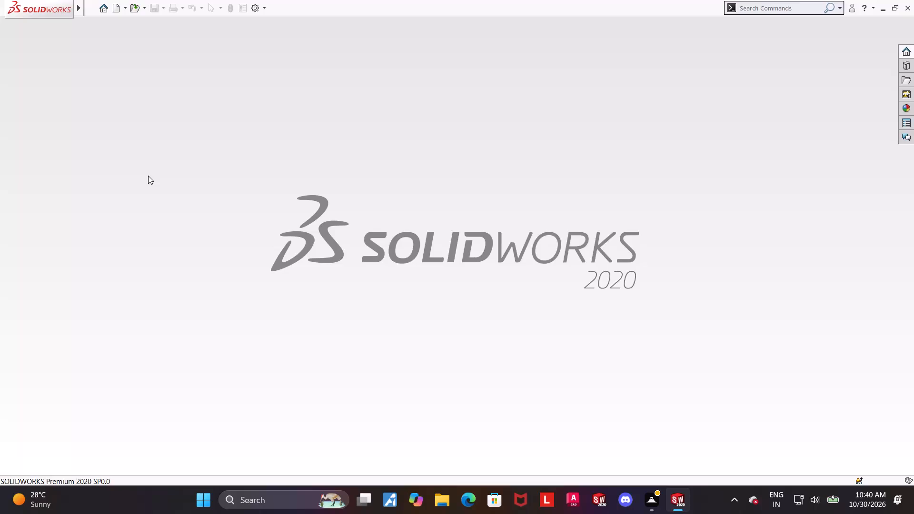
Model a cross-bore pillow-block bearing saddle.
Create a new part document.
{"action": "left_click", "coordinate": [117, 10]}
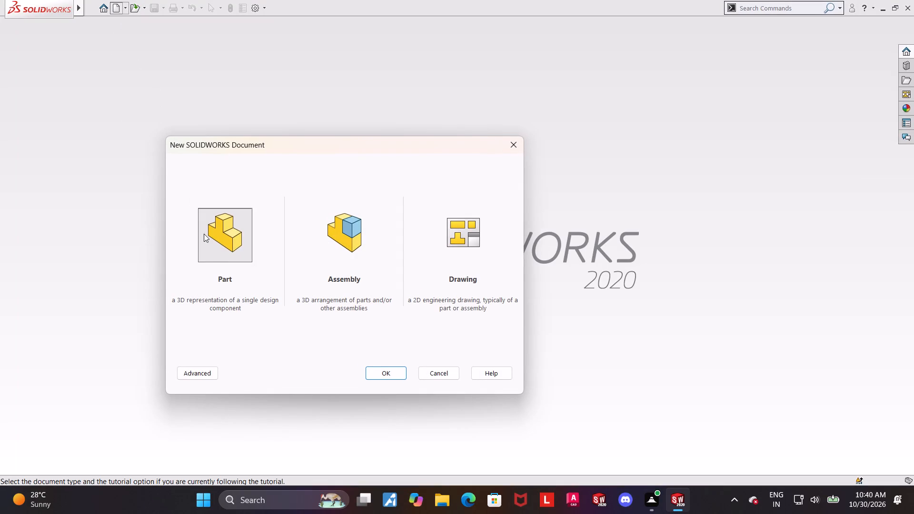
{"action": "double_click", "coordinate": [223, 252]}
{"action": "double_click", "coordinate": [249, 234]}
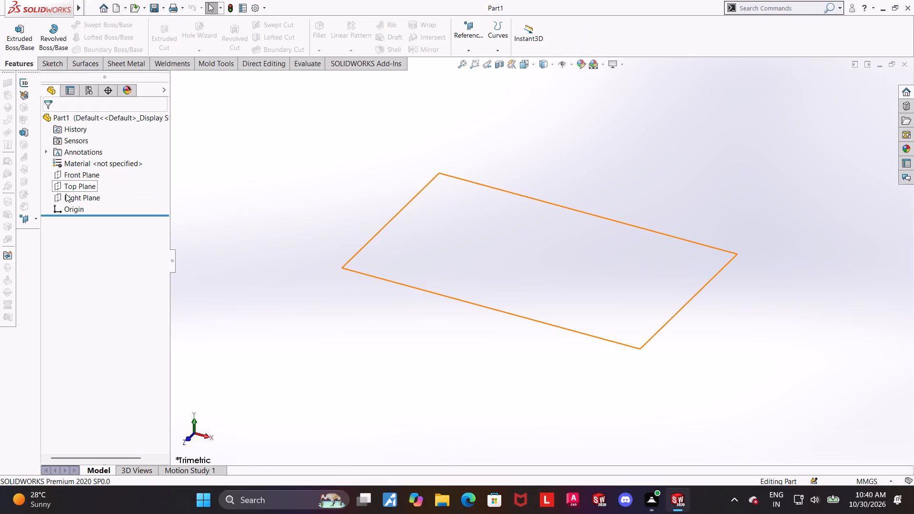
Open a new sketch on the Right Plane.
{"action": "left_click", "coordinate": [66, 195]}
{"action": "left_click", "coordinate": [70, 183]}
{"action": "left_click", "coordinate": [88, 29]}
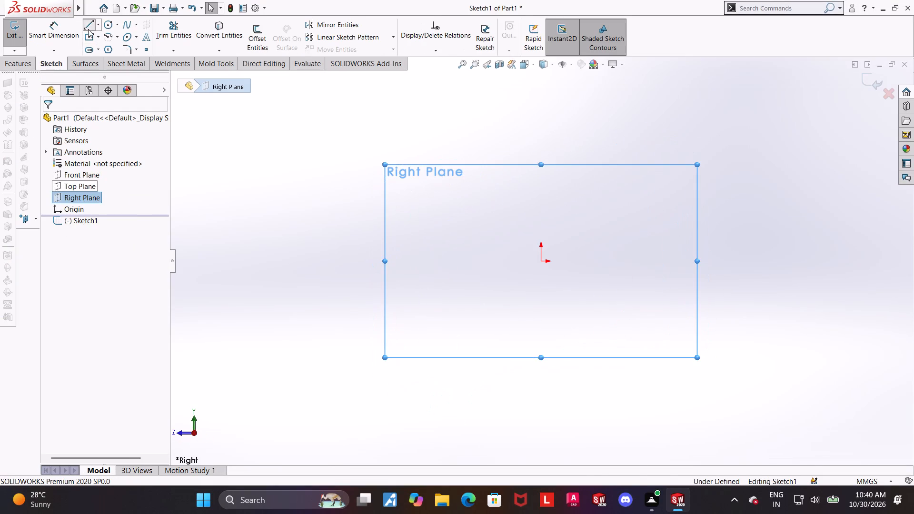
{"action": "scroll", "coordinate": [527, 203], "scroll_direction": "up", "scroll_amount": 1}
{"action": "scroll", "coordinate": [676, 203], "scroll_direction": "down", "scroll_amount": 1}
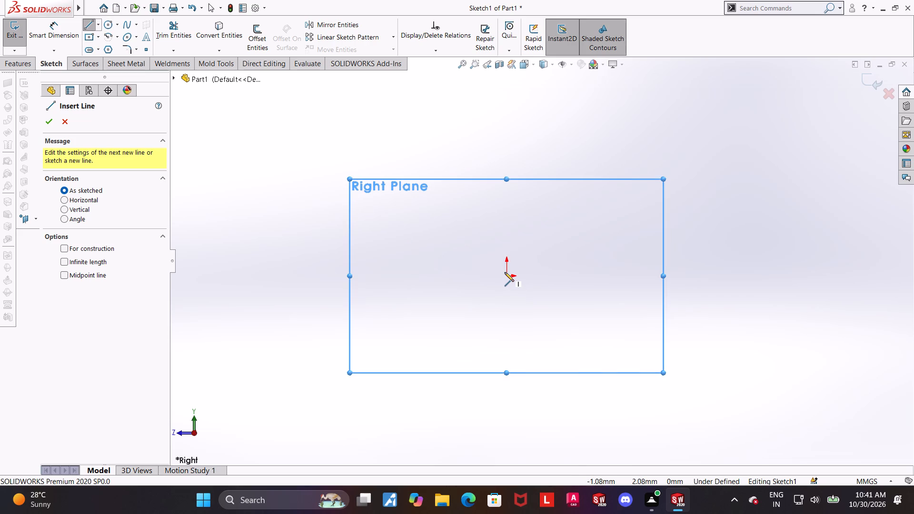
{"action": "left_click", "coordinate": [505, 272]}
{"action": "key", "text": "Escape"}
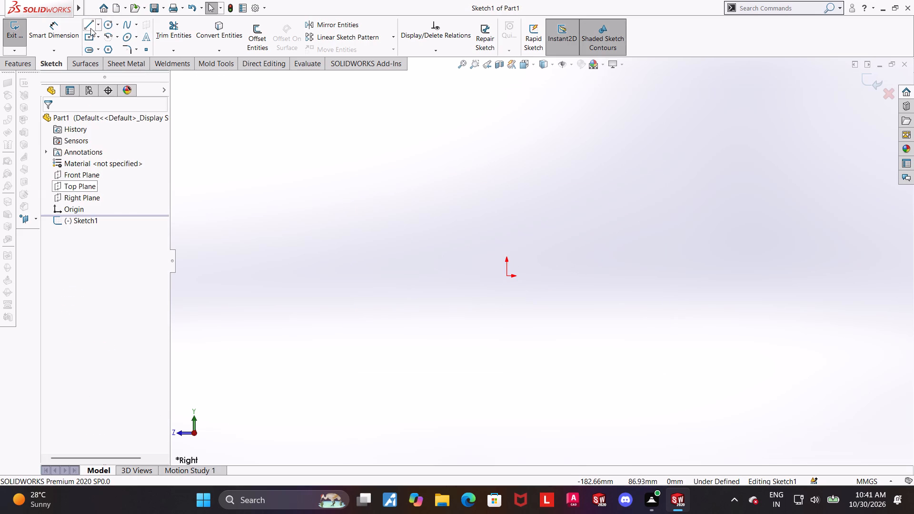
Sketch a closed line profile from the origin, about 211 mm wide and 73 mm high, with a rectangular notch in its bottom edge.
{"action": "left_click", "coordinate": [90, 28]}
{"action": "left_click", "coordinate": [506, 276]}
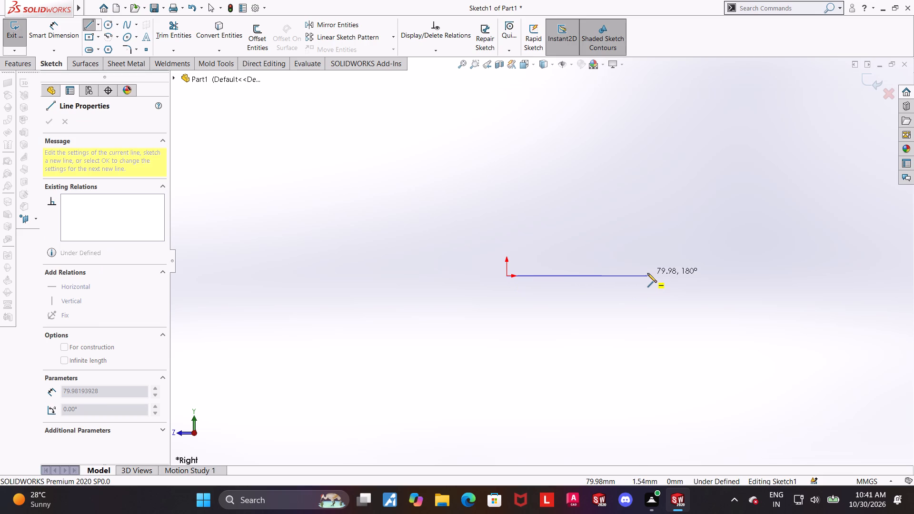
{"action": "left_click", "coordinate": [647, 273]}
{"action": "left_click", "coordinate": [650, 304]}
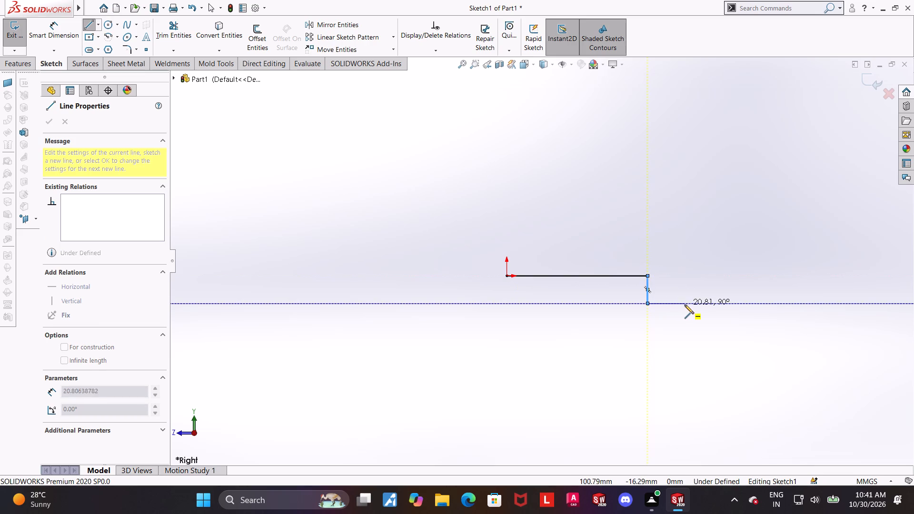
{"action": "left_click", "coordinate": [739, 302]}
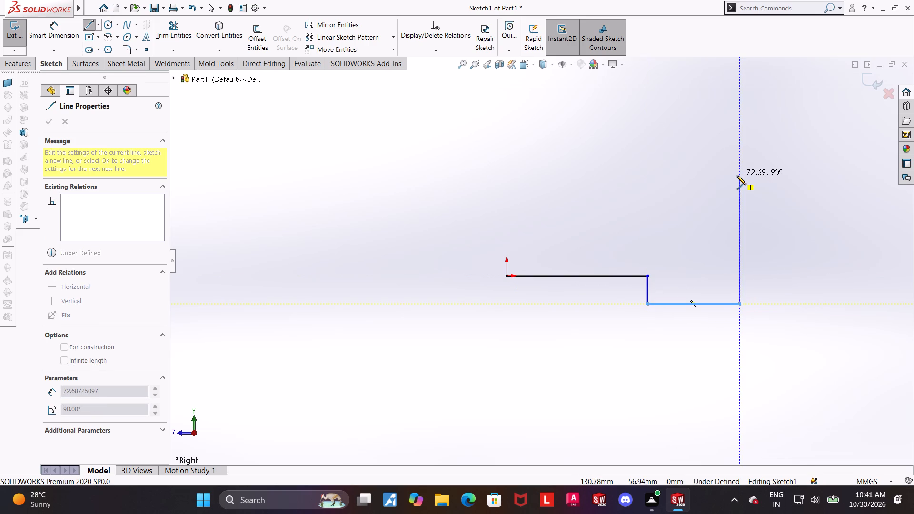
{"action": "left_click", "coordinate": [737, 176]}
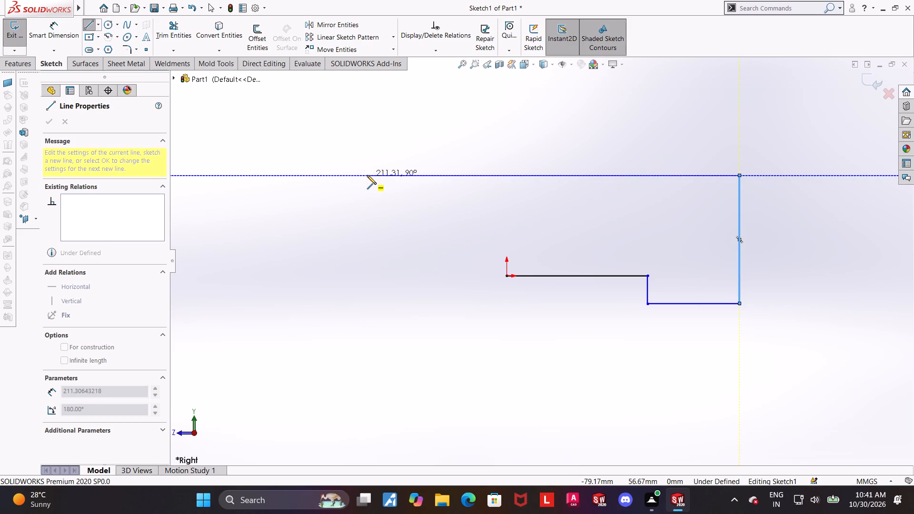
{"action": "left_click", "coordinate": [367, 175]}
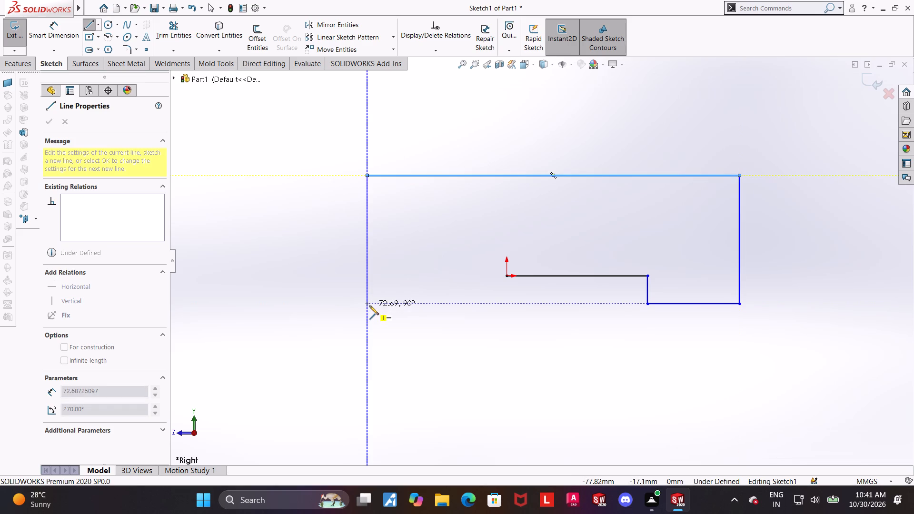
{"action": "left_click", "coordinate": [369, 306]}
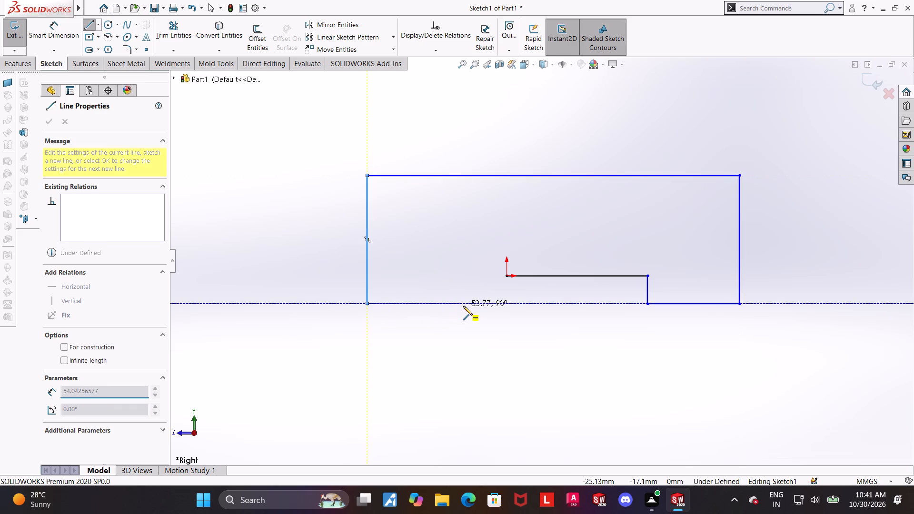
{"action": "left_click", "coordinate": [463, 306]}
{"action": "left_click", "coordinate": [461, 273]}
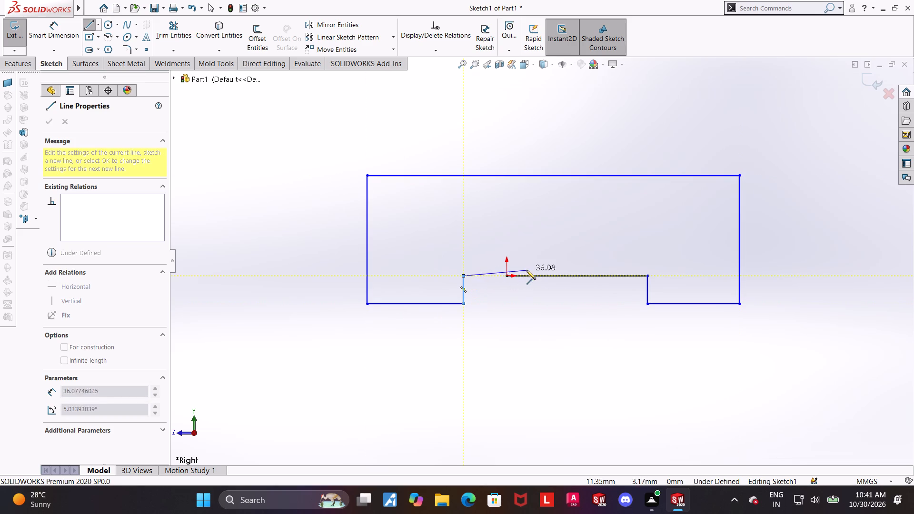
{"action": "left_click", "coordinate": [509, 275]}
{"action": "key", "text": "Escape"}
{"action": "key", "text": "Escape"}
Dimension the profile's overall height between the top edge and the bottom right edge as 20 mm.
{"action": "scroll", "coordinate": [536, 288], "scroll_direction": "up", "scroll_amount": 1}
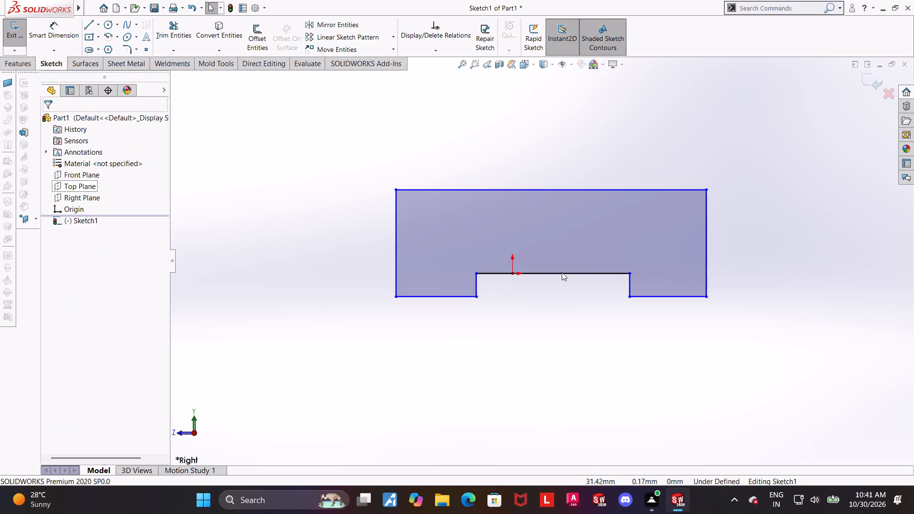
{"action": "scroll", "coordinate": [637, 234], "scroll_direction": "down", "scroll_amount": 1}
{"action": "left_click", "coordinate": [49, 22]}
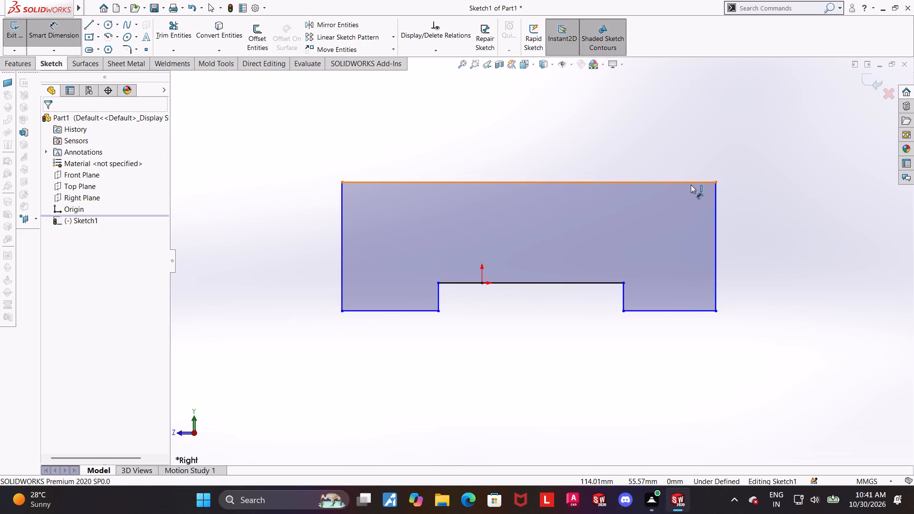
{"action": "left_click", "coordinate": [655, 181]}
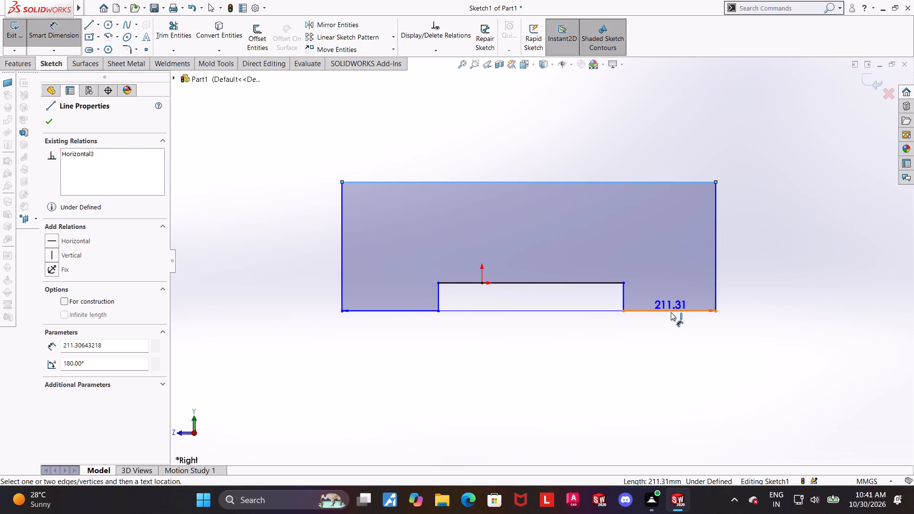
{"action": "left_click", "coordinate": [671, 312]}
{"action": "left_click", "coordinate": [763, 283]}
{"action": "type", "text": "20"}
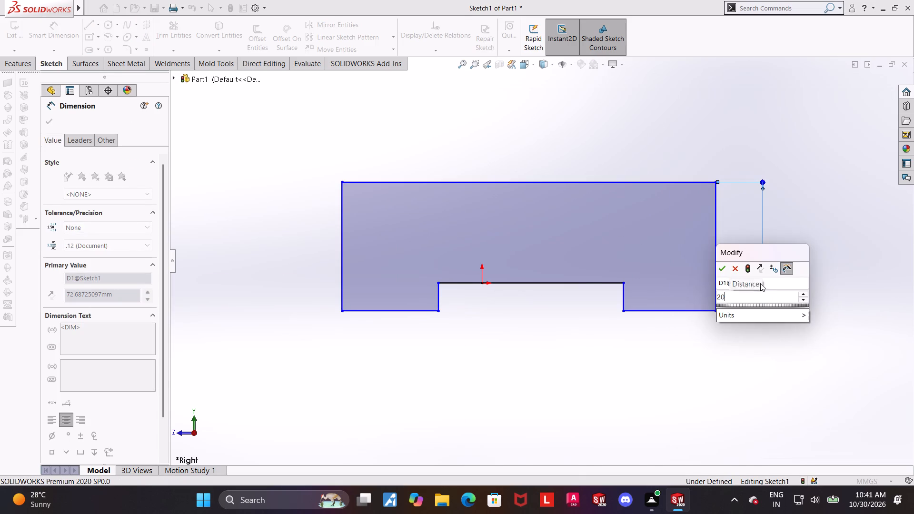
{"action": "key", "text": "Return"}
{"action": "key", "text": "Escape"}
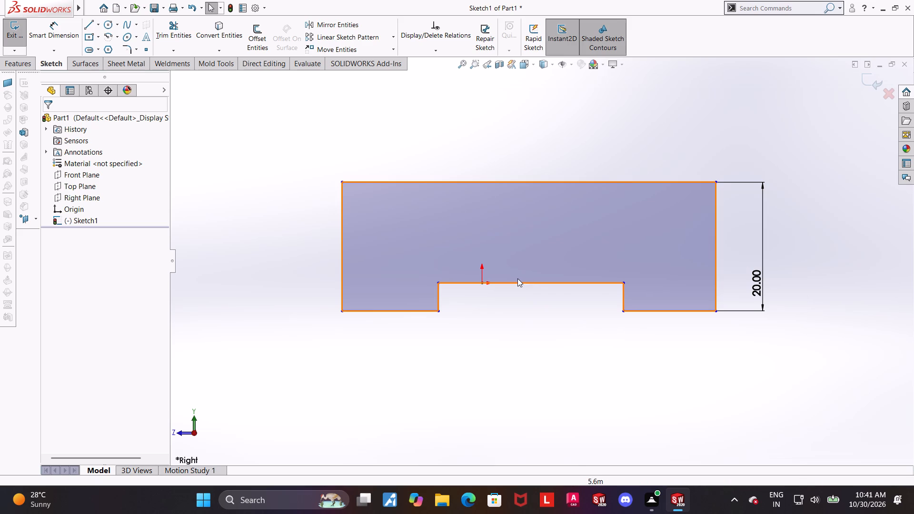
Trim away the short notch-line segment between the origin and the notch's left wall.
{"action": "left_click", "coordinate": [177, 38]}
{"action": "left_click_drag", "start_coordinate": [460, 261], "coordinate": [460, 287]}
{"action": "key", "text": "Escape"}
Free the remaining notch line's endpoint from the origin and move it toward the notch's left wall, about 5.2 mm from the origin.
{"action": "left_click", "coordinate": [482, 283]}
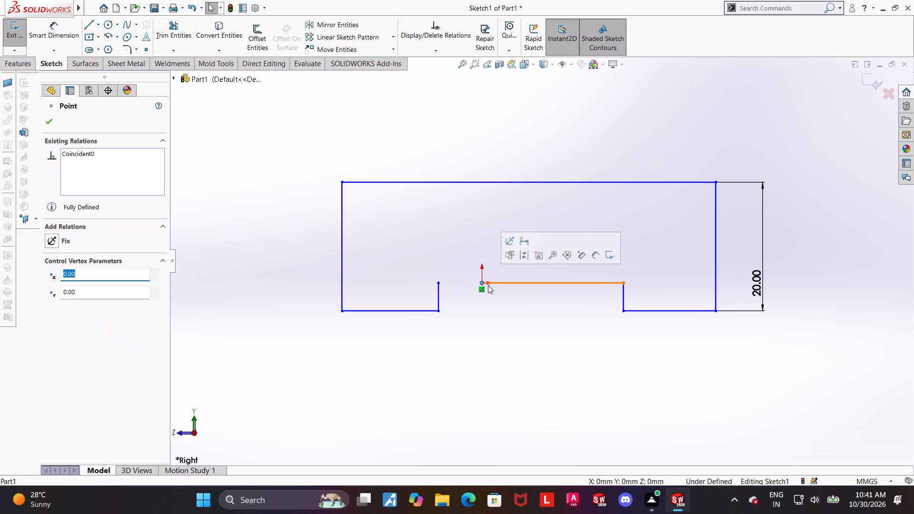
{"action": "right_click", "coordinate": [480, 287]}
{"action": "left_click", "coordinate": [518, 413]}
{"action": "left_click", "coordinate": [493, 319]}
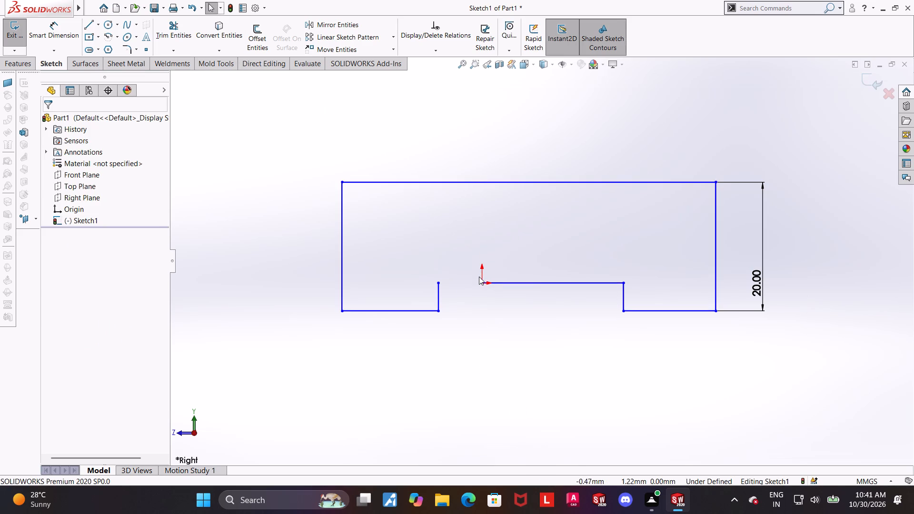
{"action": "left_click_drag", "start_coordinate": [482, 283], "coordinate": [448, 284]}
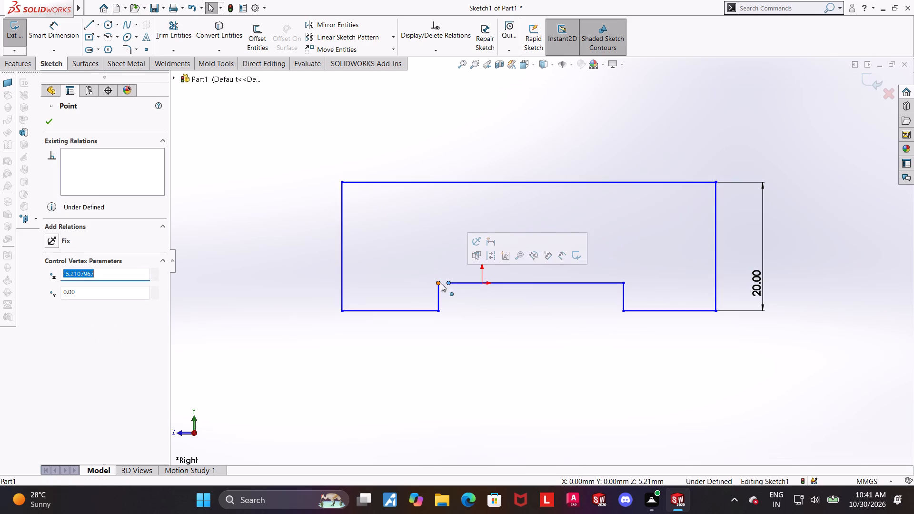
Merge the notch line's open endpoint with the upper end of the notch's left wall to close the profile.
{"action": "left_click", "coordinate": [439, 283], "text": "ctrl"}
{"action": "left_click", "coordinate": [447, 284], "text": "ctrl"}
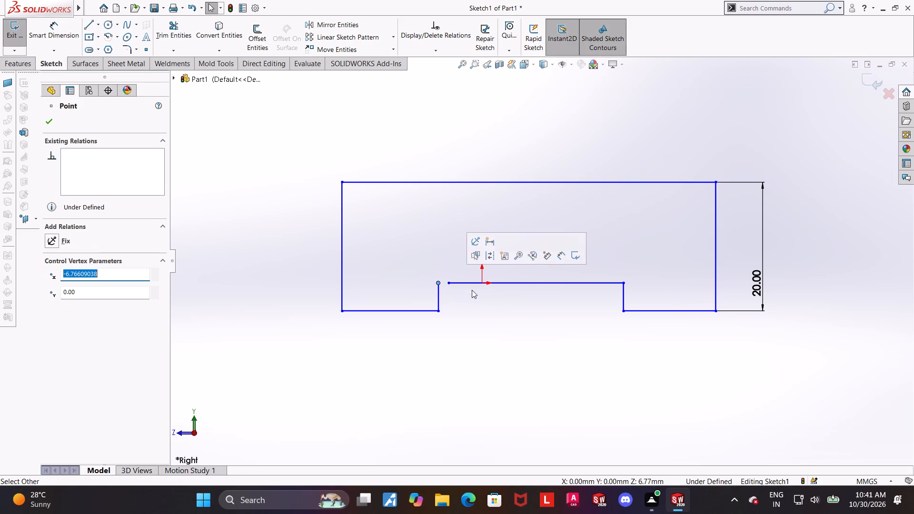
{"action": "left_click", "coordinate": [477, 317]}
{"action": "left_click", "coordinate": [447, 280]}
{"action": "left_click", "coordinate": [437, 282], "text": "ctrl"}
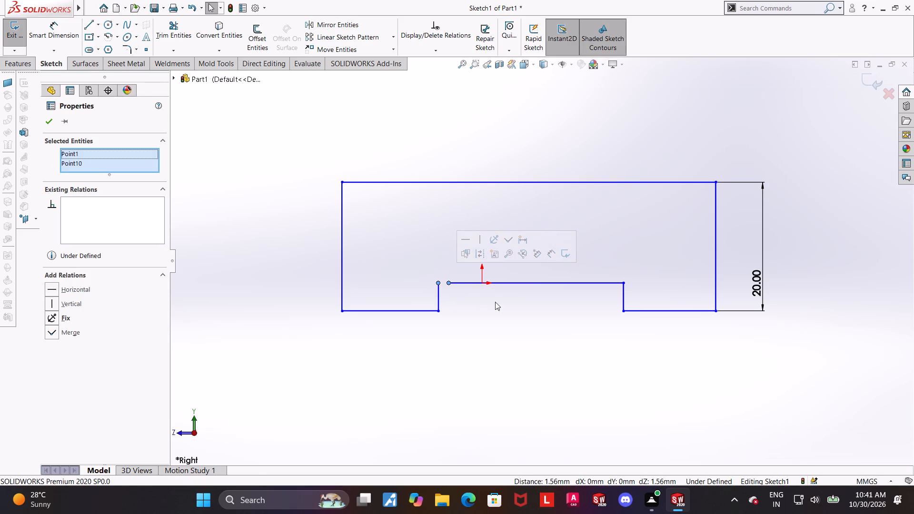
{"action": "left_click", "coordinate": [497, 328]}
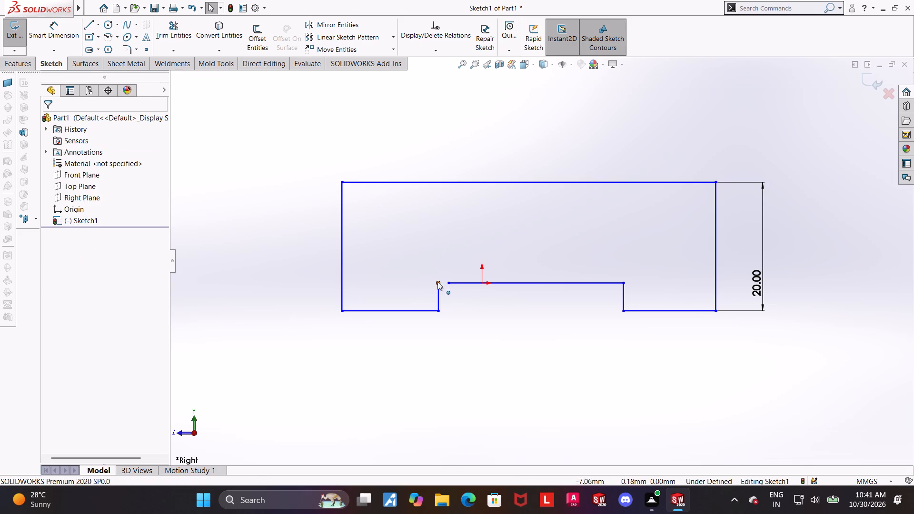
{"action": "left_click", "coordinate": [437, 282]}
{"action": "left_click", "coordinate": [448, 282], "text": "ctrl"}
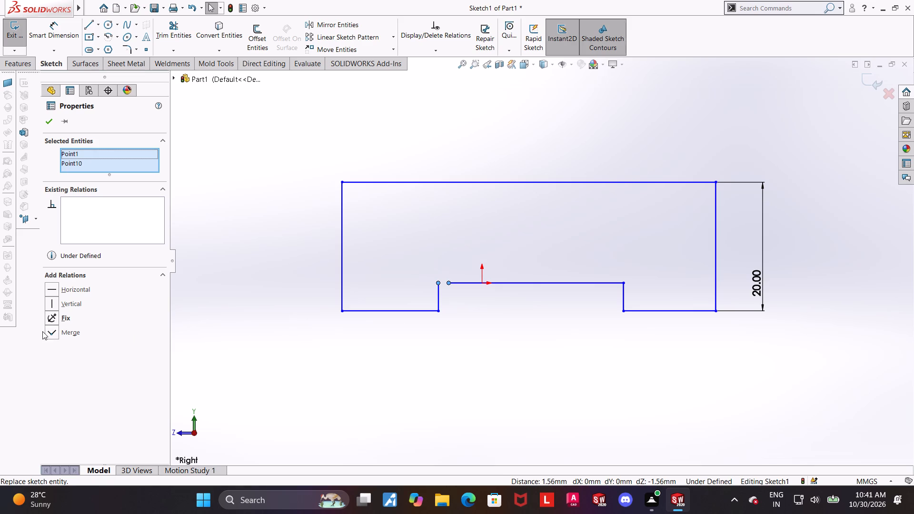
{"action": "left_click", "coordinate": [60, 328]}
{"action": "left_click", "coordinate": [592, 312]}
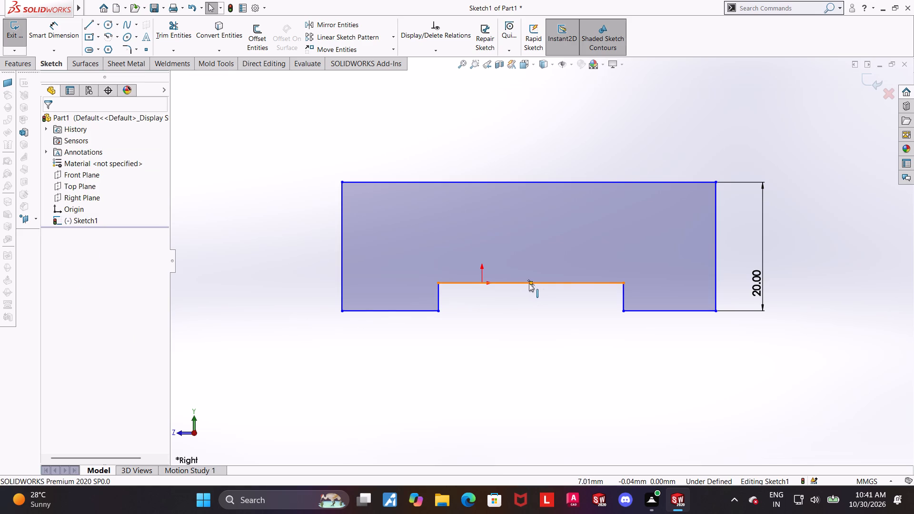
Make the midpoint of the notch's horizontal line coincident with the origin.
{"action": "left_click", "coordinate": [529, 283]}
{"action": "left_click", "coordinate": [482, 284], "text": "ctrl"}
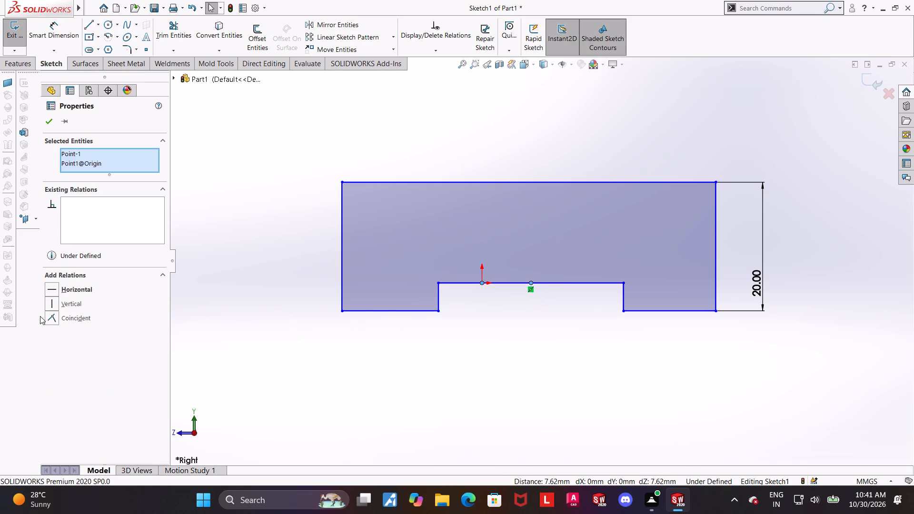
{"action": "left_click", "coordinate": [51, 315]}
{"action": "left_click", "coordinate": [586, 354]}
Move the profile's right vertical edge outward past the notch's right wall.
{"action": "scroll", "coordinate": [628, 333], "scroll_direction": "up", "scroll_amount": 2}
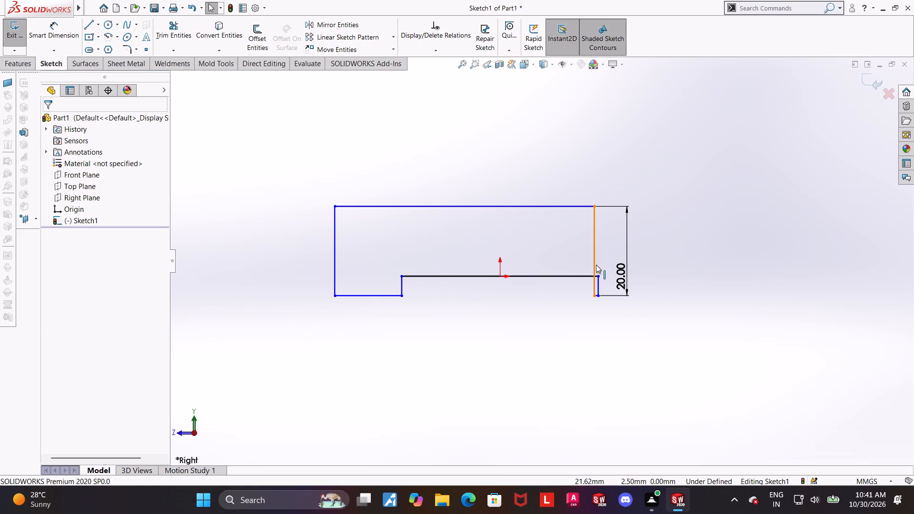
{"action": "left_click_drag", "start_coordinate": [596, 265], "coordinate": [629, 264]}
{"action": "left_click", "coordinate": [691, 296]}
Open the overall height dimension for editing and keep its value of 20 mm.
{"action": "double_click", "coordinate": [653, 269]}
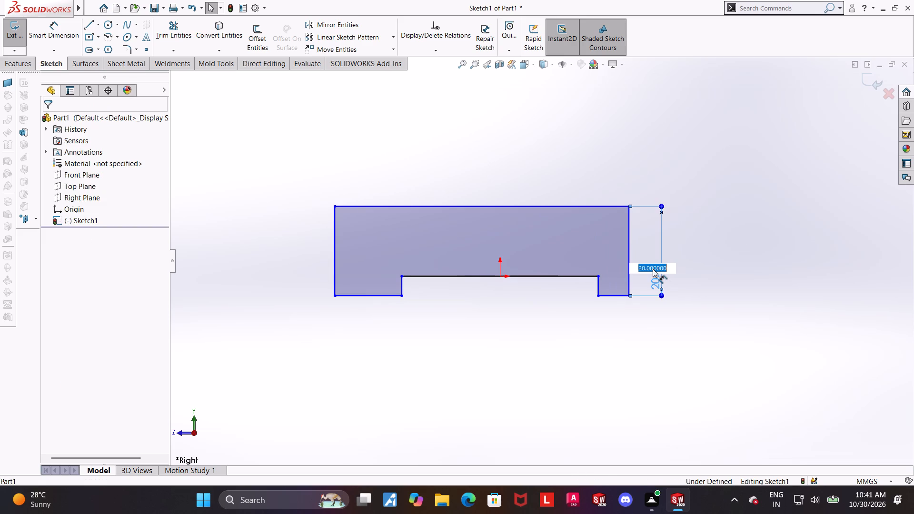
{"action": "left_click", "coordinate": [678, 295]}
{"action": "double_click", "coordinate": [660, 285]}
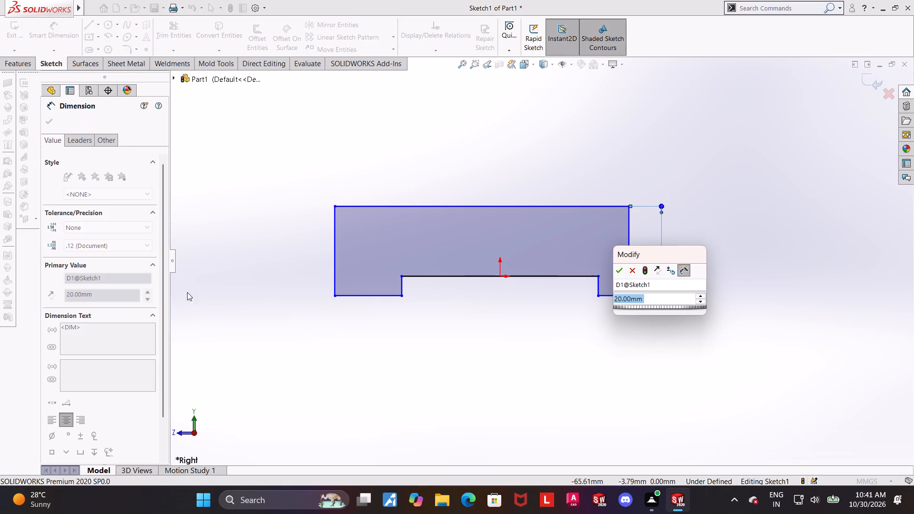
{"action": "left_click", "coordinate": [620, 273]}
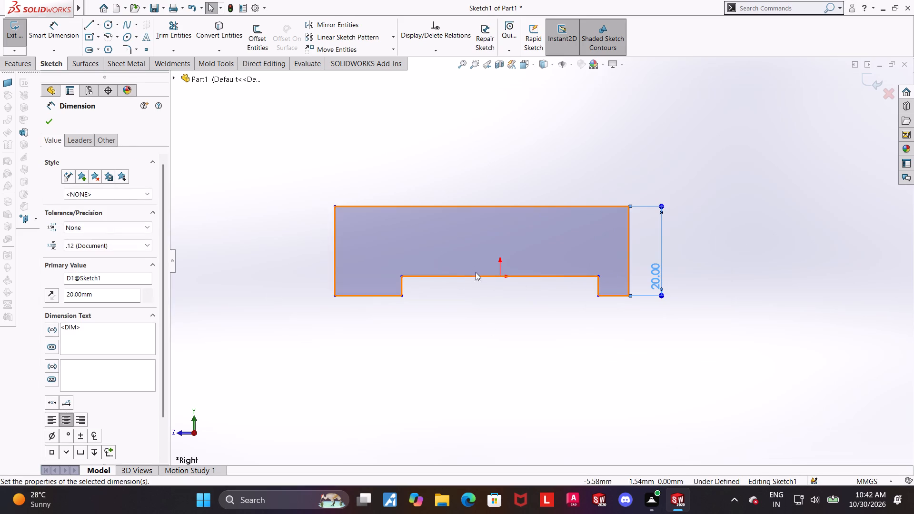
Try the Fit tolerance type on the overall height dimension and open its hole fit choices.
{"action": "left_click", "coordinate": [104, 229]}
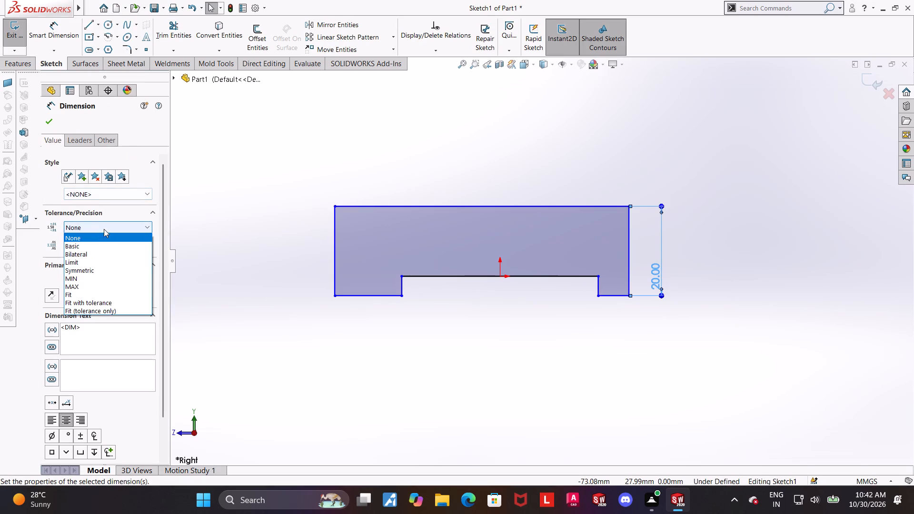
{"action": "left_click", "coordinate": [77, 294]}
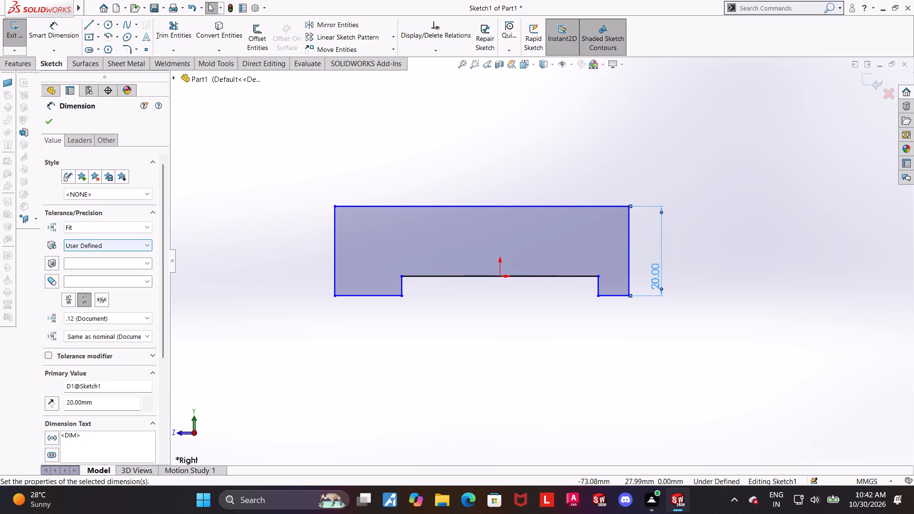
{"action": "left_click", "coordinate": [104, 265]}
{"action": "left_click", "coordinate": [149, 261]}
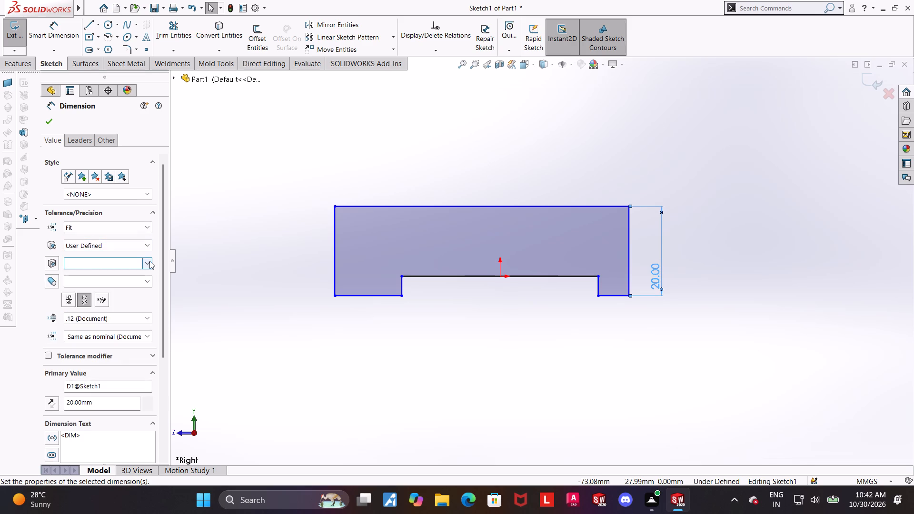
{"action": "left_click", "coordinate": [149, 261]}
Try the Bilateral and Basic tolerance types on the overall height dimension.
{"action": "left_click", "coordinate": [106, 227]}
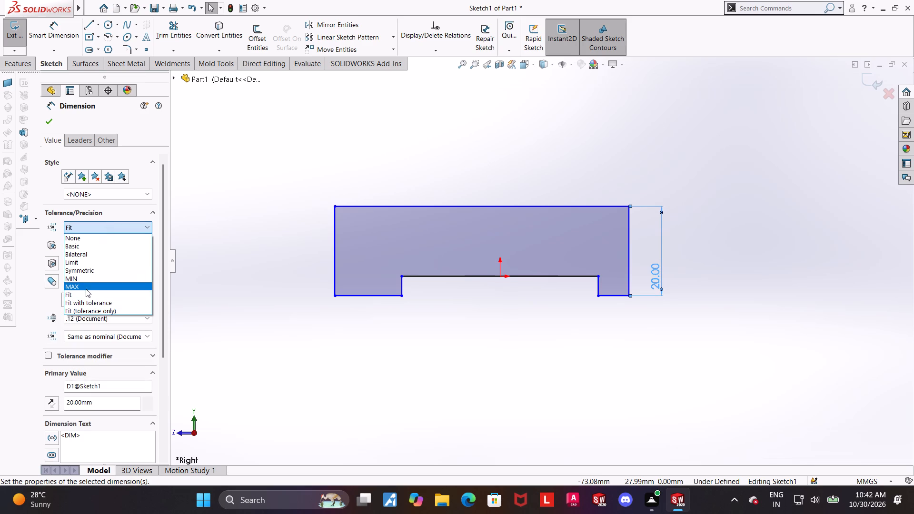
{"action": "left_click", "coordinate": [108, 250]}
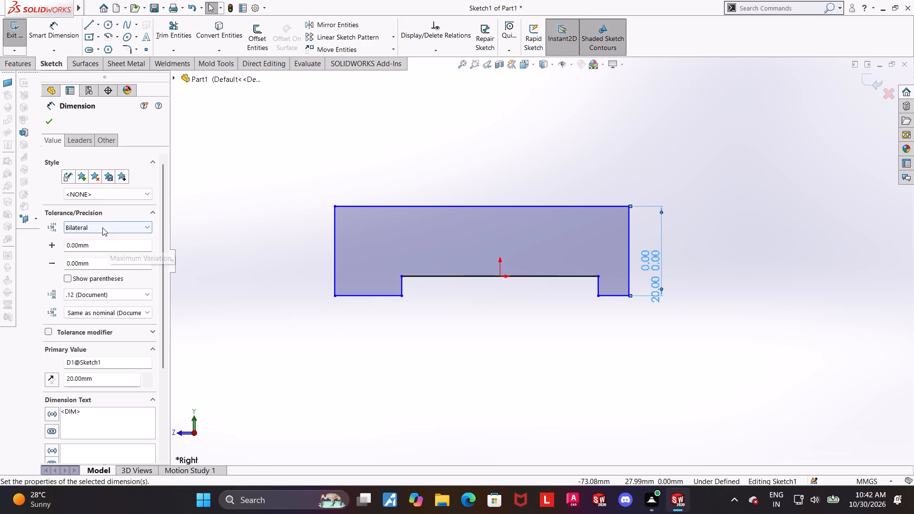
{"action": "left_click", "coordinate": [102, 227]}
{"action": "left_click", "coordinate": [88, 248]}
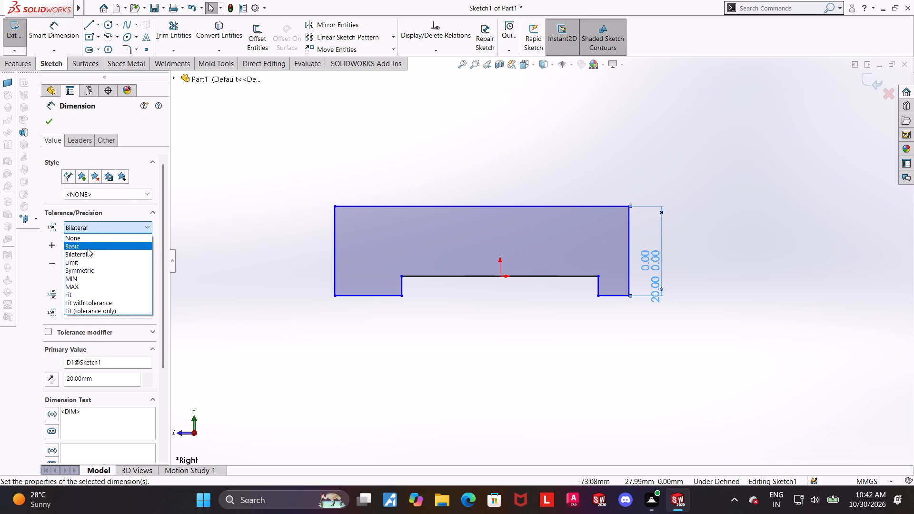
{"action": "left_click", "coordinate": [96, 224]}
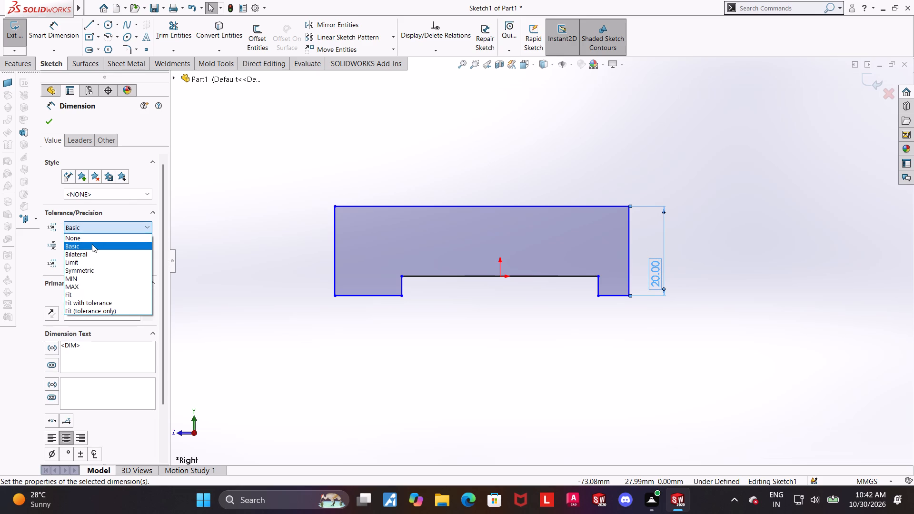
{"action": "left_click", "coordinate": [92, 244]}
Give the overall height dimension a Symmetric tolerance of 0.5 mm.
{"action": "left_click", "coordinate": [102, 222]}
{"action": "left_click", "coordinate": [91, 268]}
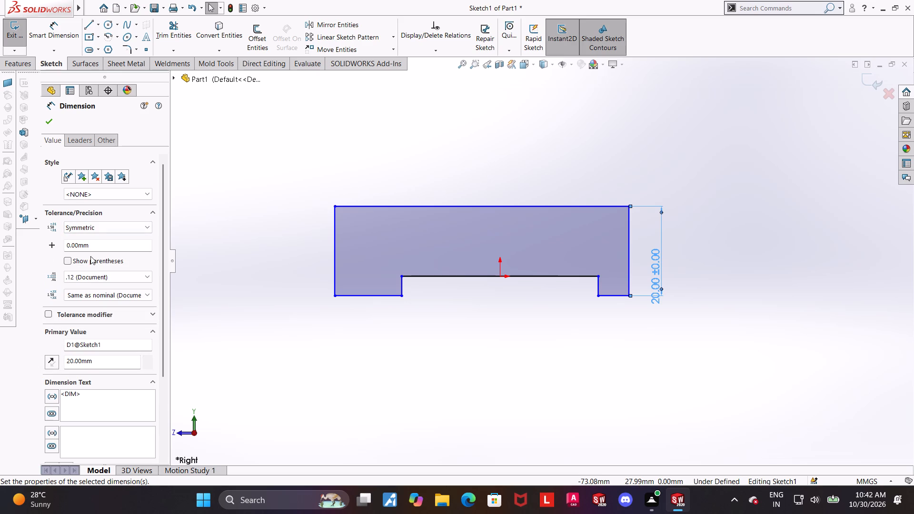
{"action": "left_click_drag", "start_coordinate": [99, 244], "coordinate": [0, 247]}
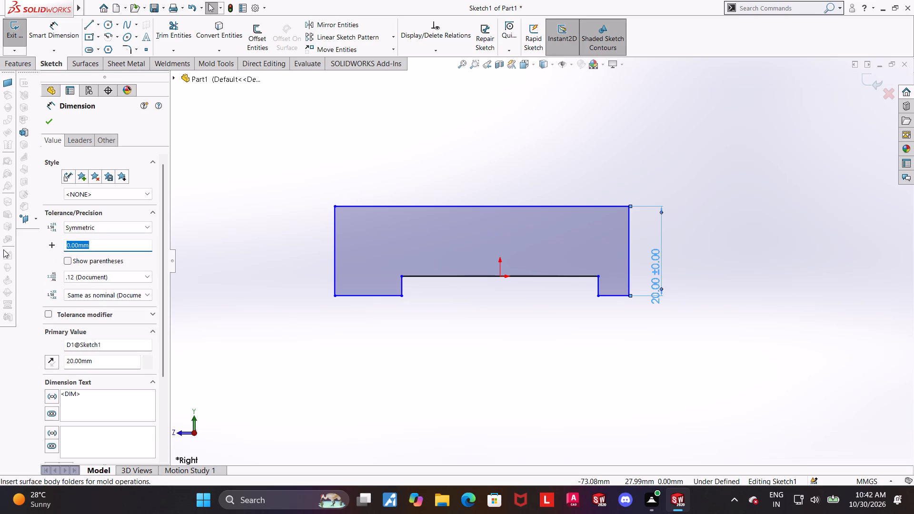
{"action": "type", "text": "0,"}
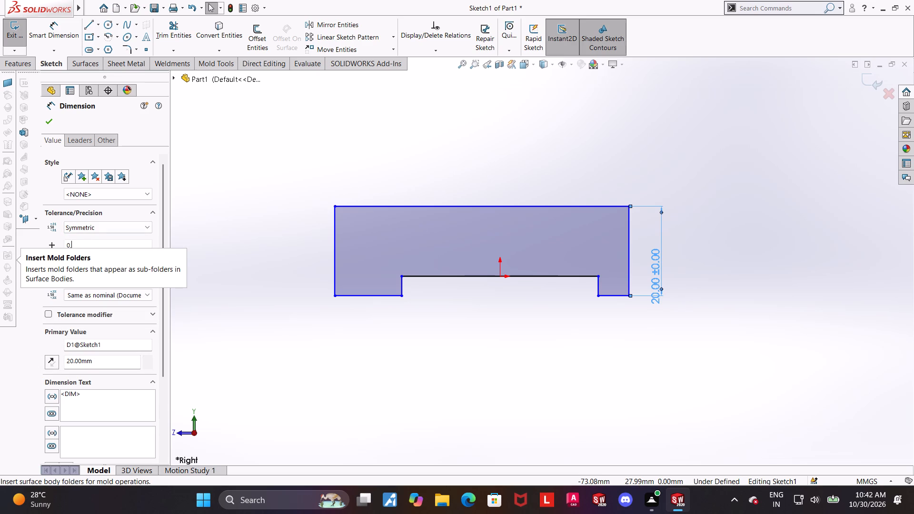
{"action": "key", "text": "BackSpace"}
{"action": "type", "text": ".5"}
{"action": "key", "text": "Return"}
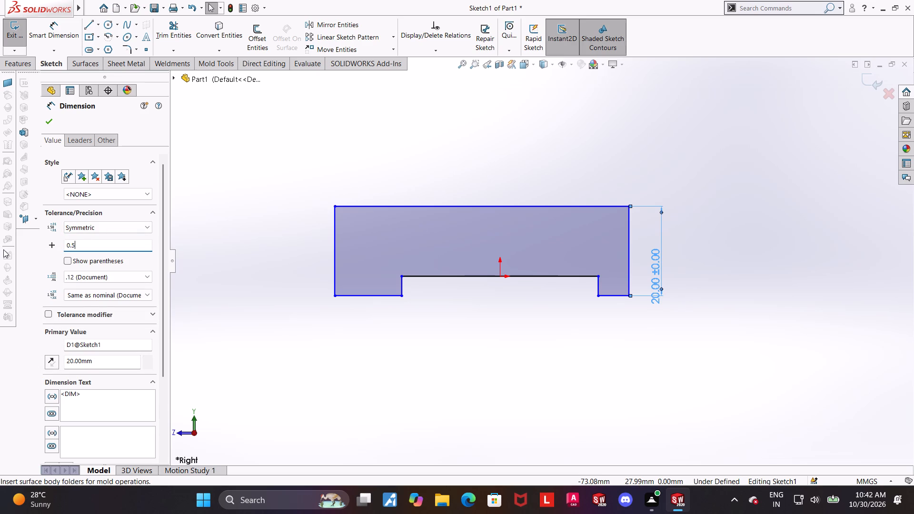
{"action": "left_click", "coordinate": [245, 231]}
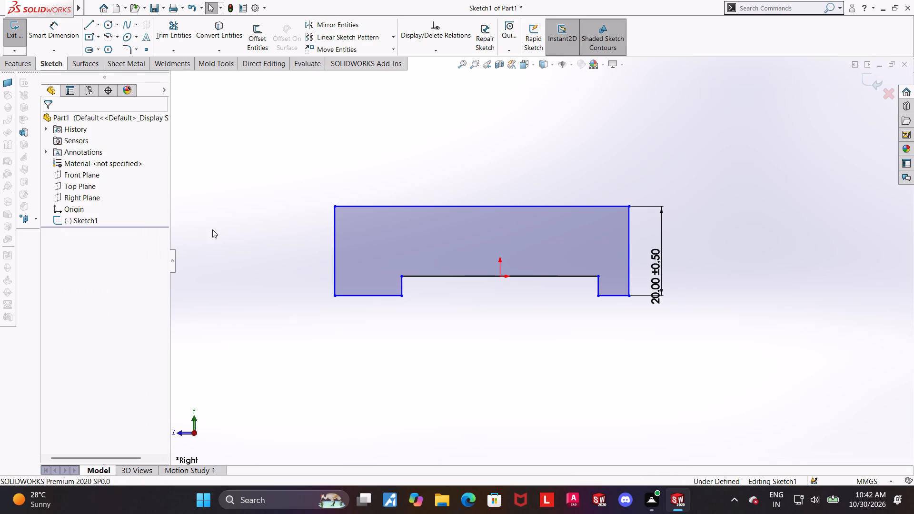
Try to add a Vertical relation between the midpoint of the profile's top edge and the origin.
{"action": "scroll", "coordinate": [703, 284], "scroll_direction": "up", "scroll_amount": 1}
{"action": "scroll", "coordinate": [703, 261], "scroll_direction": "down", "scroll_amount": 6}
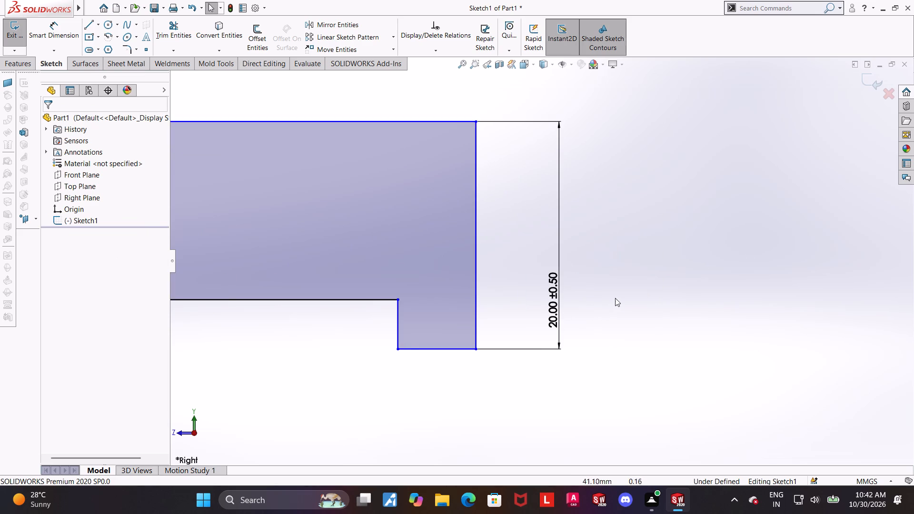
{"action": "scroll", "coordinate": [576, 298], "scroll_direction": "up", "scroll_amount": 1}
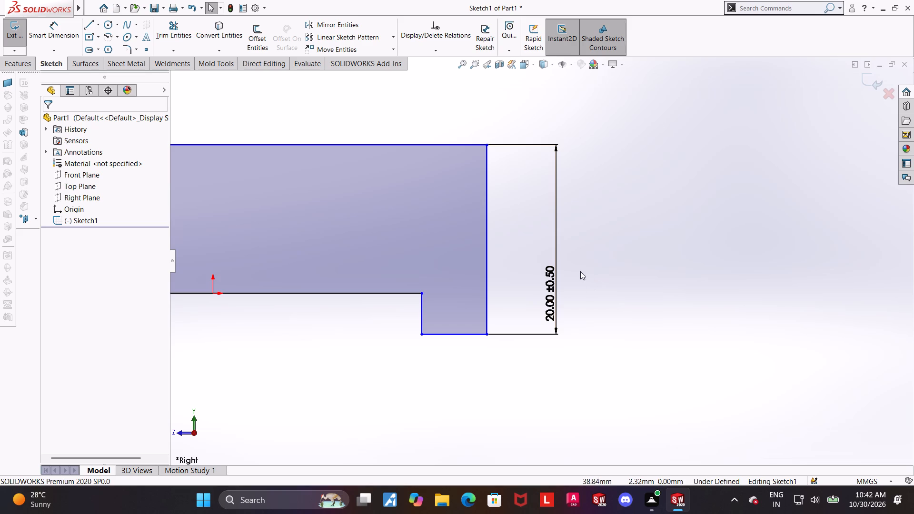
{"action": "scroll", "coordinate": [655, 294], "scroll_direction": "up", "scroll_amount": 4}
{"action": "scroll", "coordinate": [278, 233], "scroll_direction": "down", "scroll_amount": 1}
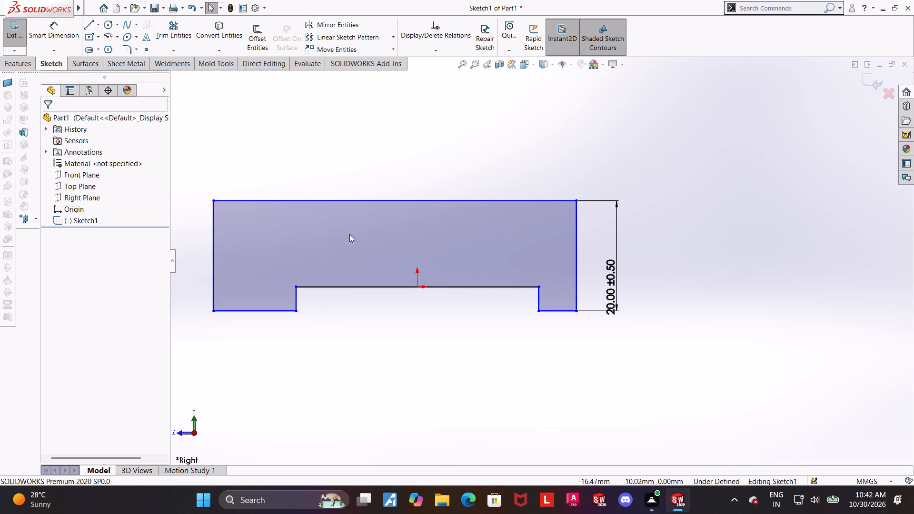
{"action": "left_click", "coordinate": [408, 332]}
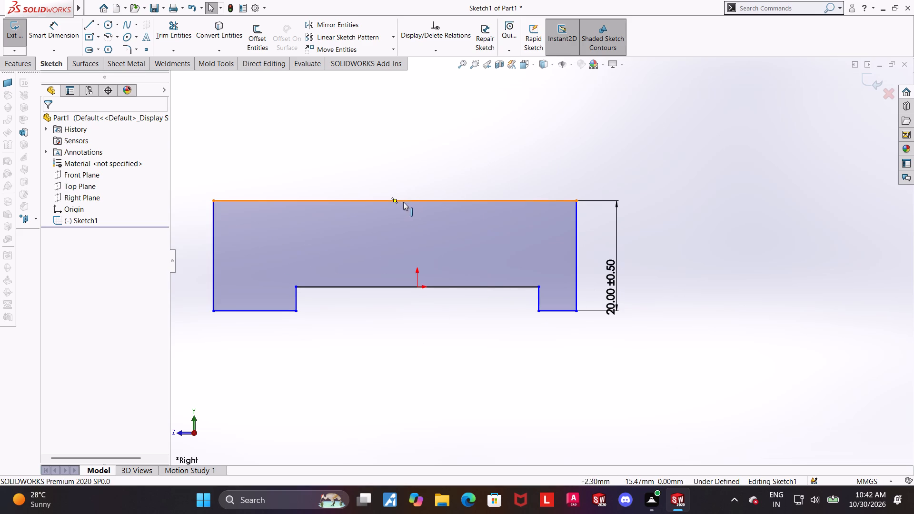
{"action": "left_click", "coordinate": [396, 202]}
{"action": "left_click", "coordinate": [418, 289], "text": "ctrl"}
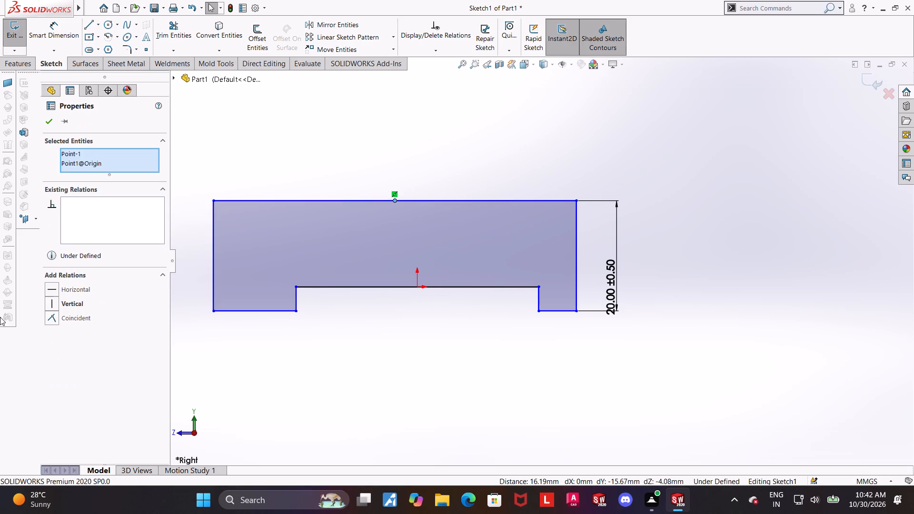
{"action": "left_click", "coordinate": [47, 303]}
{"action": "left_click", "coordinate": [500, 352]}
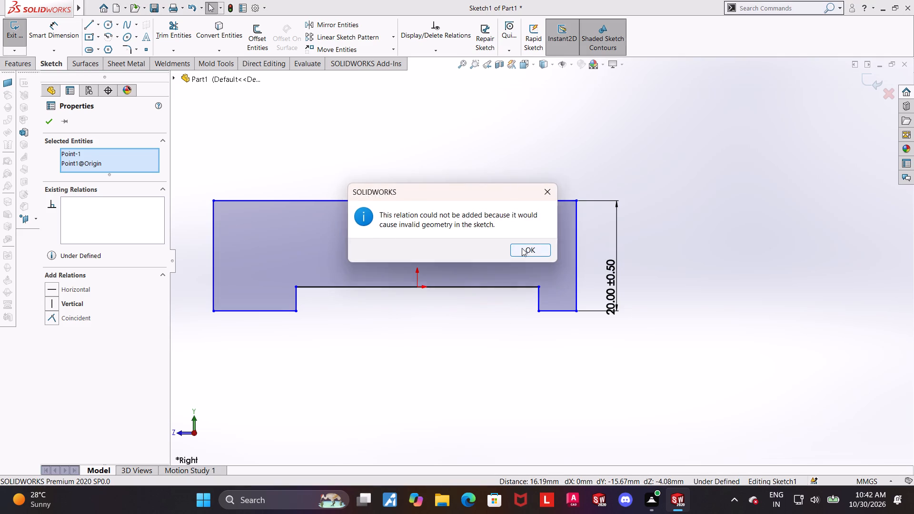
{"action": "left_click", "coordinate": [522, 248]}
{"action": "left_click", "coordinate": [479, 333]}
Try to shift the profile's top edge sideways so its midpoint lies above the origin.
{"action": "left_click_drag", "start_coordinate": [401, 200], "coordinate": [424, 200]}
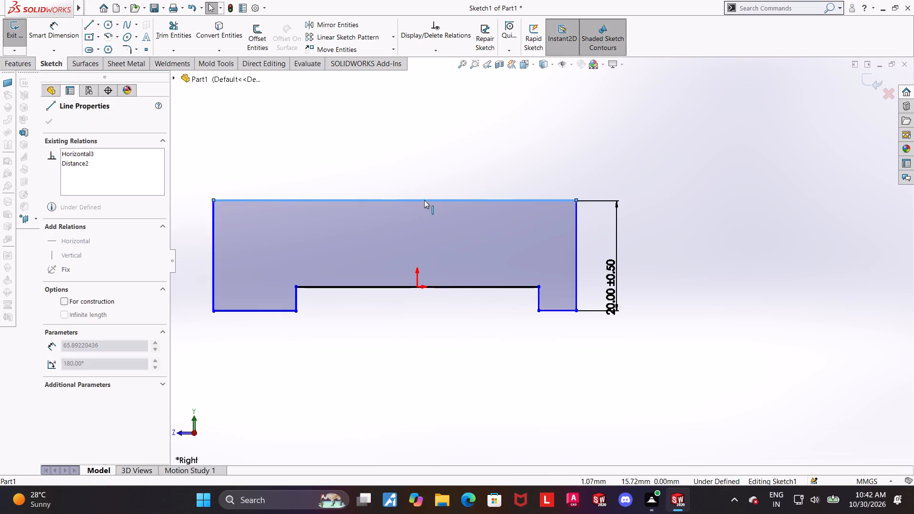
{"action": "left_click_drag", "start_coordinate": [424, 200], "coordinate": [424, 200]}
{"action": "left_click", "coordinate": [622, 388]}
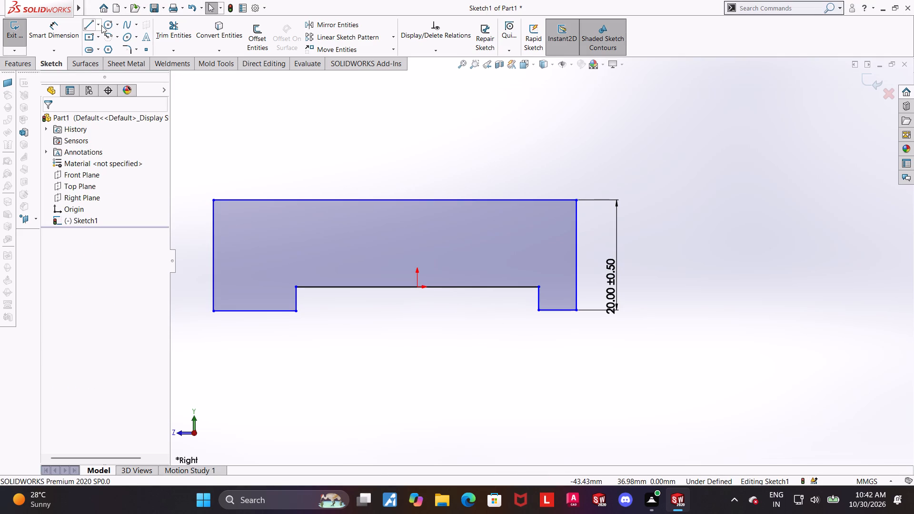
Draw a vertical centerline about 8 mm long upward from the origin.
{"action": "left_click", "coordinate": [101, 25]}
{"action": "left_click", "coordinate": [99, 46]}
{"action": "left_click", "coordinate": [418, 286]}
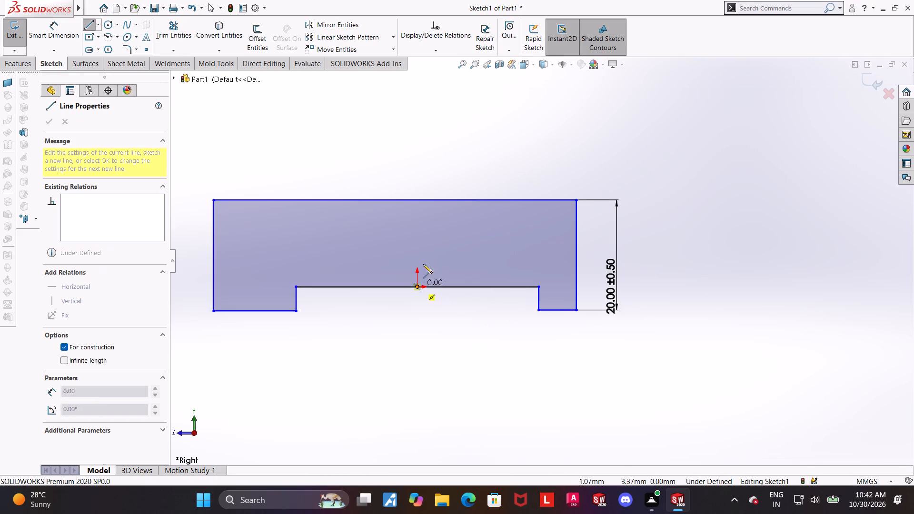
{"action": "left_click", "coordinate": [417, 243]}
{"action": "key", "text": "Escape"}
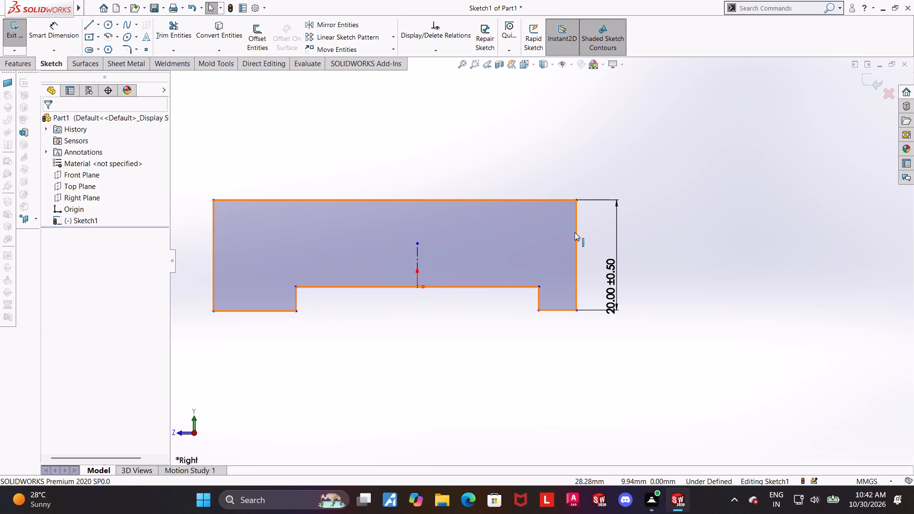
Make the profile's left and right outer vertical edges symmetric about the centerline.
{"action": "left_click", "coordinate": [575, 232]}
{"action": "left_click", "coordinate": [214, 251], "text": "ctrl"}
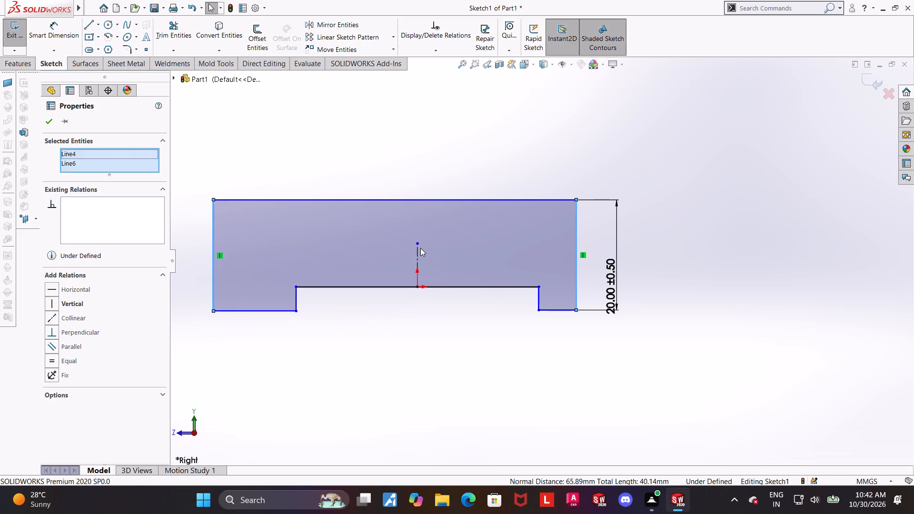
{"action": "left_click", "coordinate": [419, 249], "text": "ctrl"}
{"action": "left_click", "coordinate": [54, 369]}
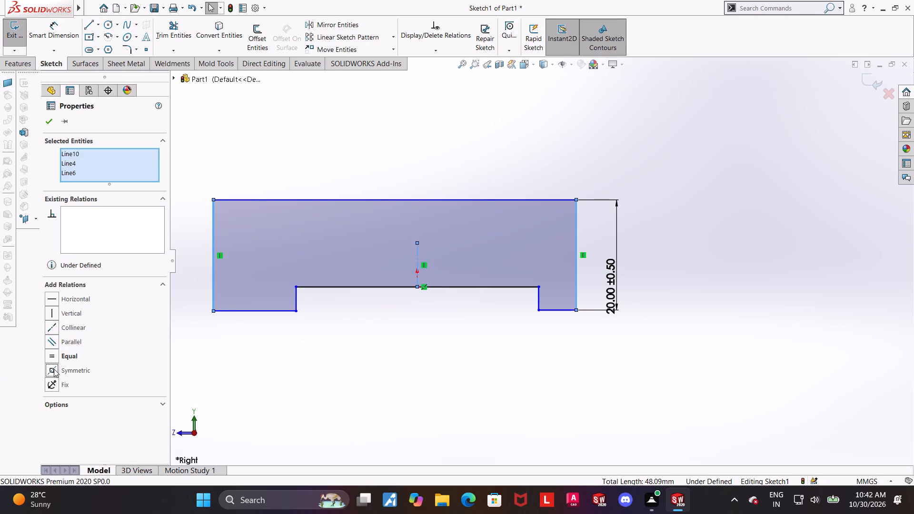
{"action": "left_click", "coordinate": [561, 412]}
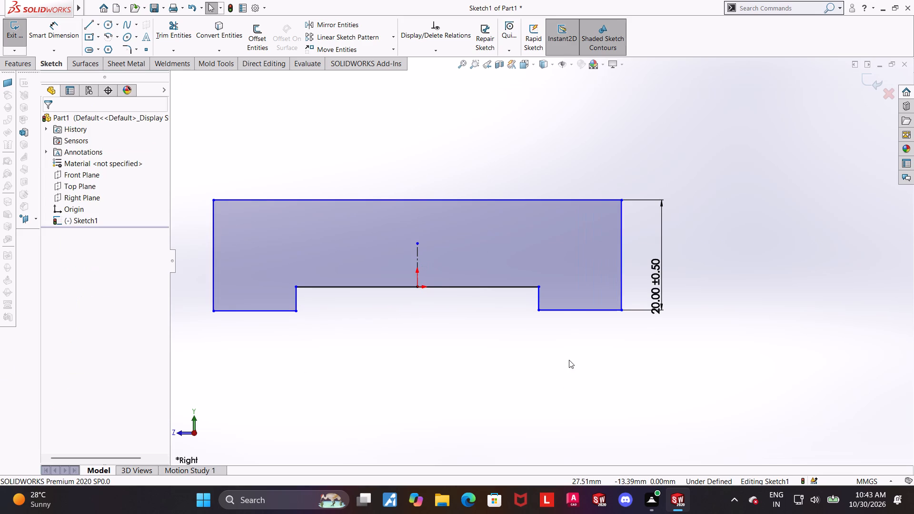
Dimension the overall width between the two outer vertical edges below the profile as 10+27+27+10, giving 74 mm.
{"action": "scroll", "coordinate": [548, 321], "scroll_direction": "up", "scroll_amount": 1}
{"action": "scroll", "coordinate": [351, 282], "scroll_direction": "down", "scroll_amount": 1}
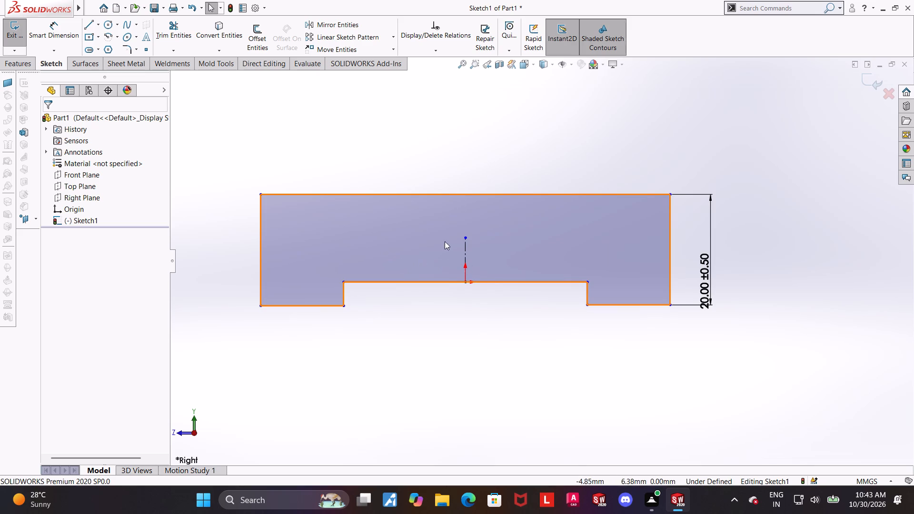
{"action": "left_click", "coordinate": [67, 32]}
{"action": "scroll", "coordinate": [514, 309], "scroll_direction": "up", "scroll_amount": 1}
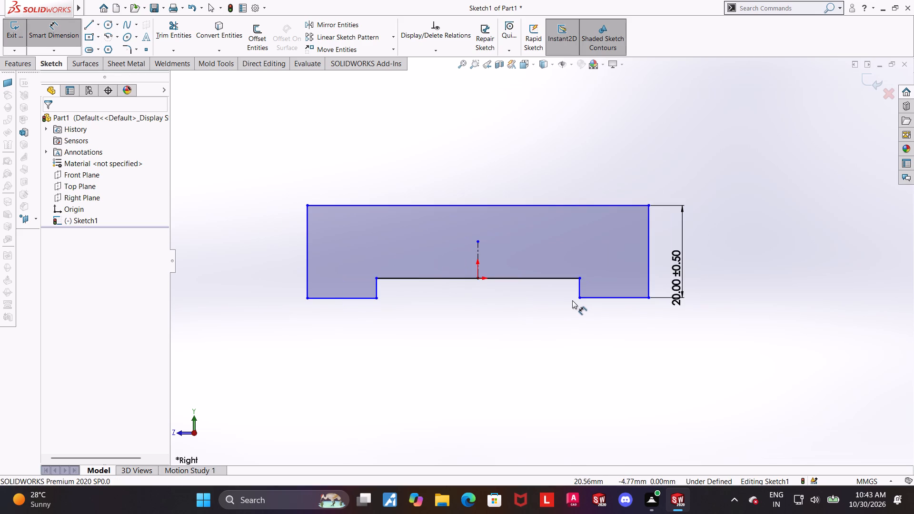
{"action": "scroll", "coordinate": [572, 300], "scroll_direction": "down", "scroll_amount": 1}
{"action": "scroll", "coordinate": [535, 287], "scroll_direction": "up", "scroll_amount": 1}
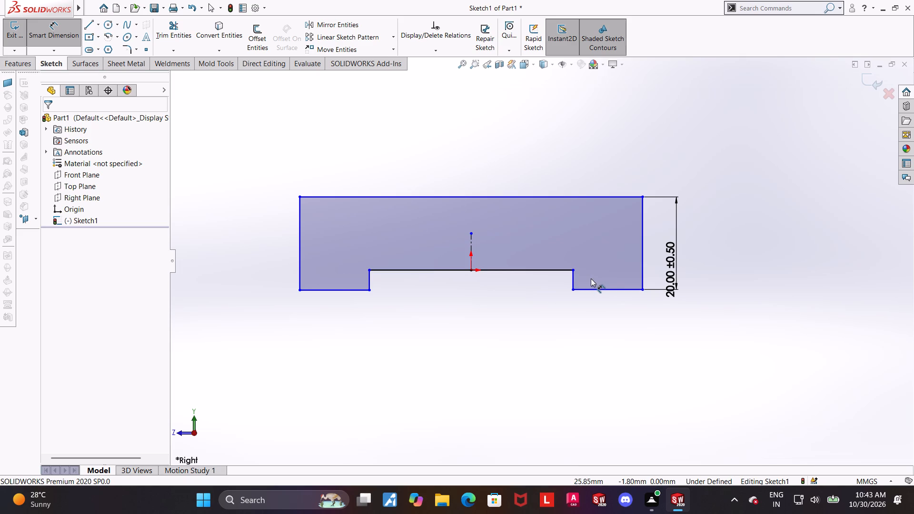
{"action": "scroll", "coordinate": [489, 244], "scroll_direction": "up", "scroll_amount": 2}
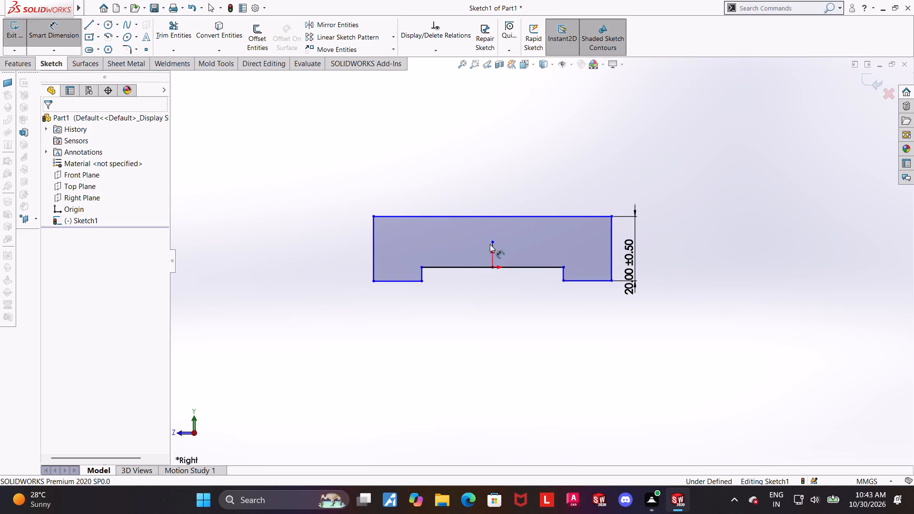
{"action": "scroll", "coordinate": [511, 169], "scroll_direction": "down", "scroll_amount": 1}
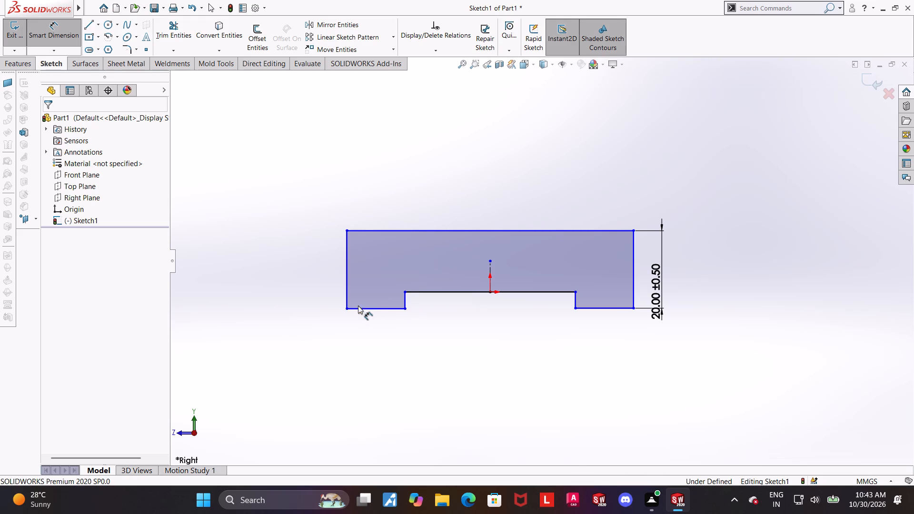
{"action": "left_click", "coordinate": [347, 265]}
{"action": "left_click", "coordinate": [634, 272]}
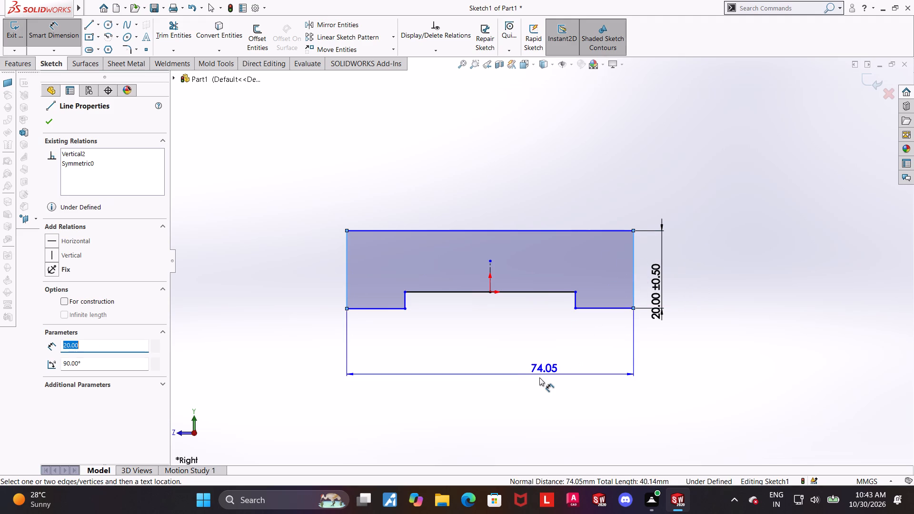
{"action": "left_click", "coordinate": [537, 378]}
{"action": "type", "text": "10+2"}
{"action": "key", "text": "7"}
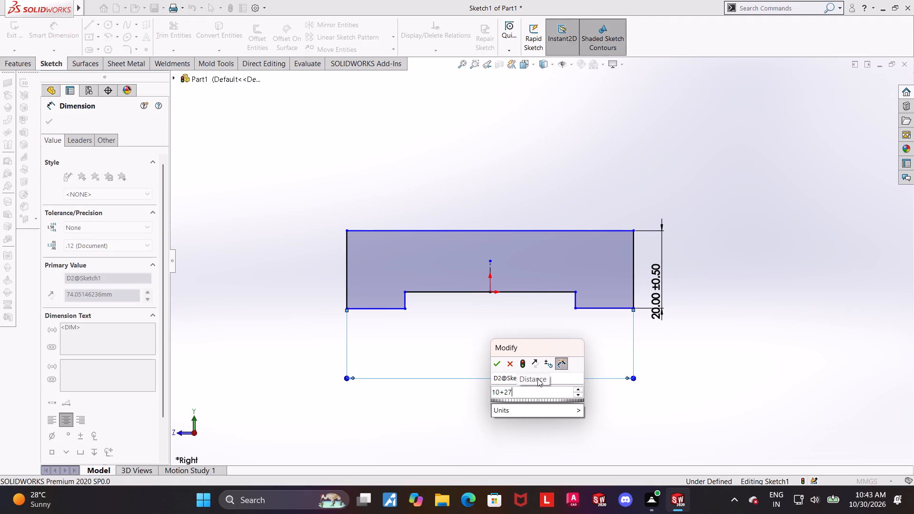
{"action": "type", "text": "+27"}
{"action": "type", "text": "+10"}
{"action": "key", "text": "Return"}
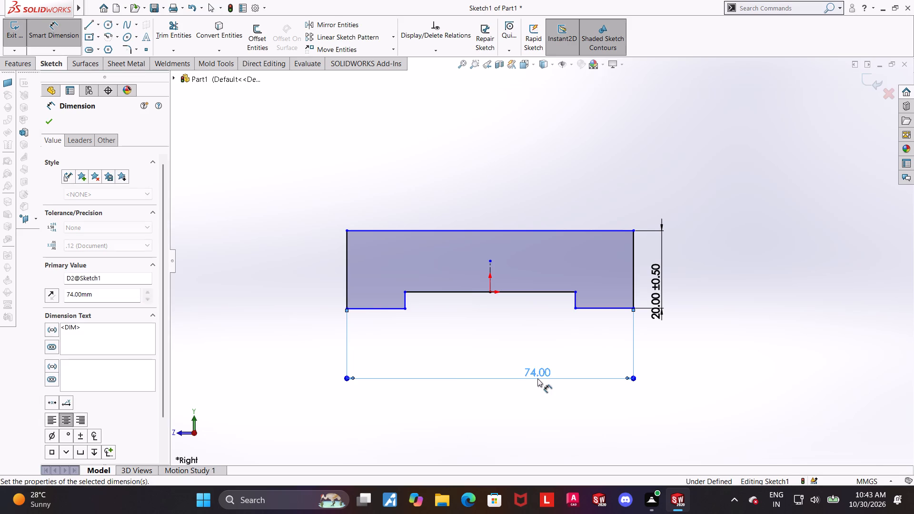
{"action": "key", "text": "Escape"}
{"action": "left_click", "coordinate": [566, 442]}
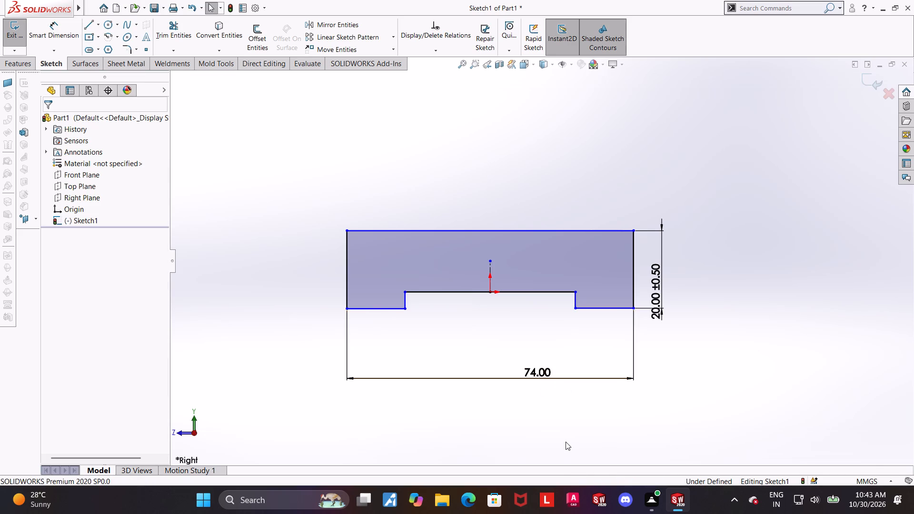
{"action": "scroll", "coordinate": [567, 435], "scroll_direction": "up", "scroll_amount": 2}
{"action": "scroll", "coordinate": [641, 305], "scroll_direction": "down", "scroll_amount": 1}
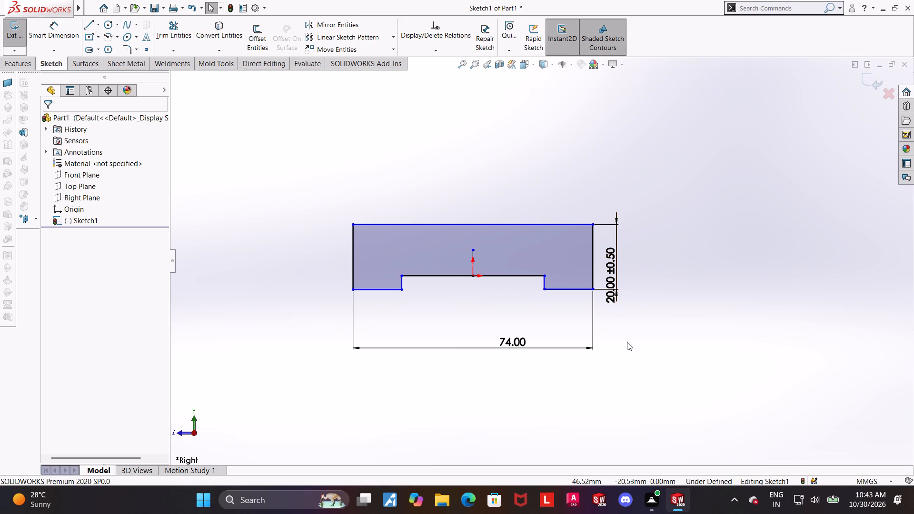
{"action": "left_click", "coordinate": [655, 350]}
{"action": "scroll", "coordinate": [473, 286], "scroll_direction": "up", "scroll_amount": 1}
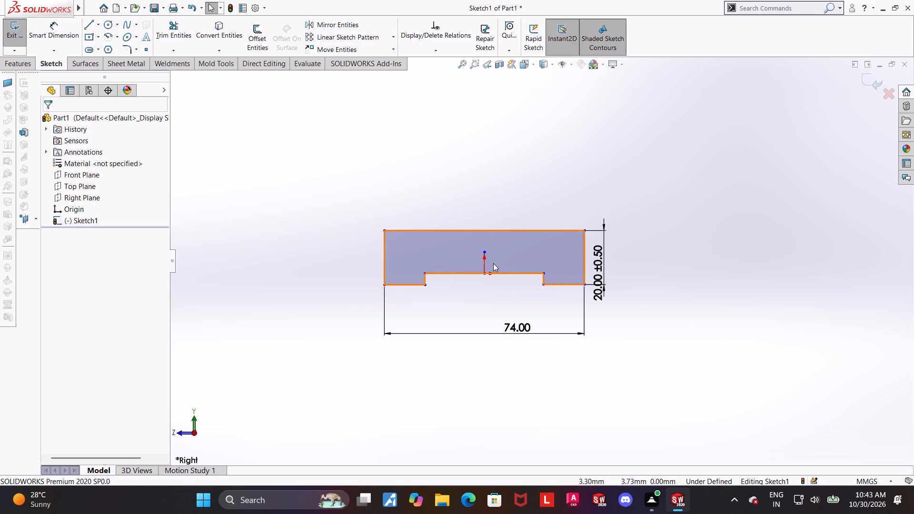
Dimension the notch depth between the profile's bottom-right edge and the notch's horizontal edge as 3 mm.
{"action": "left_click", "coordinate": [55, 29]}
{"action": "scroll", "coordinate": [562, 279], "scroll_direction": "down", "scroll_amount": 2}
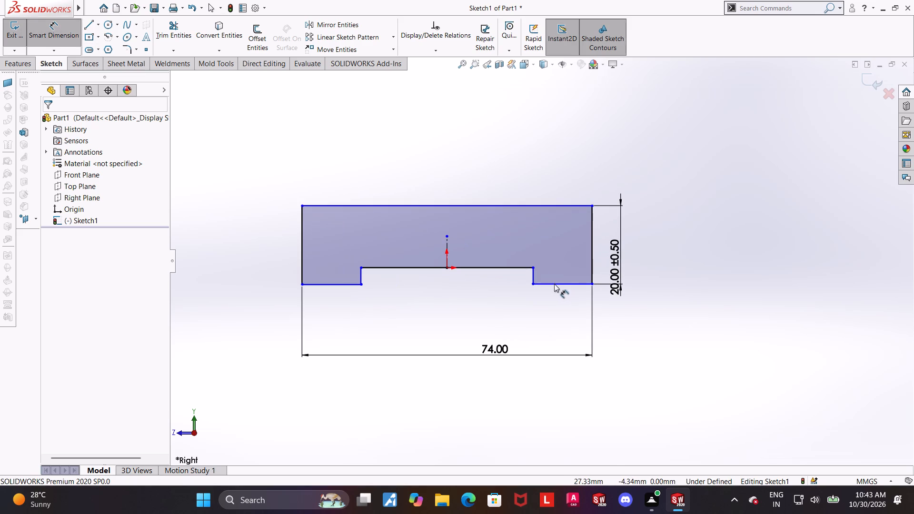
{"action": "left_click", "coordinate": [551, 284]}
{"action": "left_click", "coordinate": [516, 268]}
{"action": "left_click", "coordinate": [517, 285]}
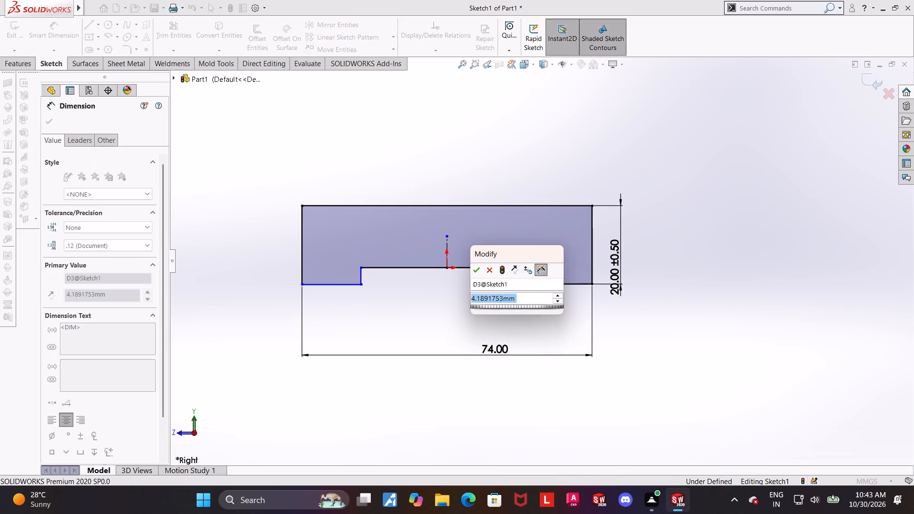
{"action": "key", "text": "3"}
{"action": "key", "text": "Return"}
{"action": "key", "text": "Escape"}
{"action": "left_click", "coordinate": [463, 316]}
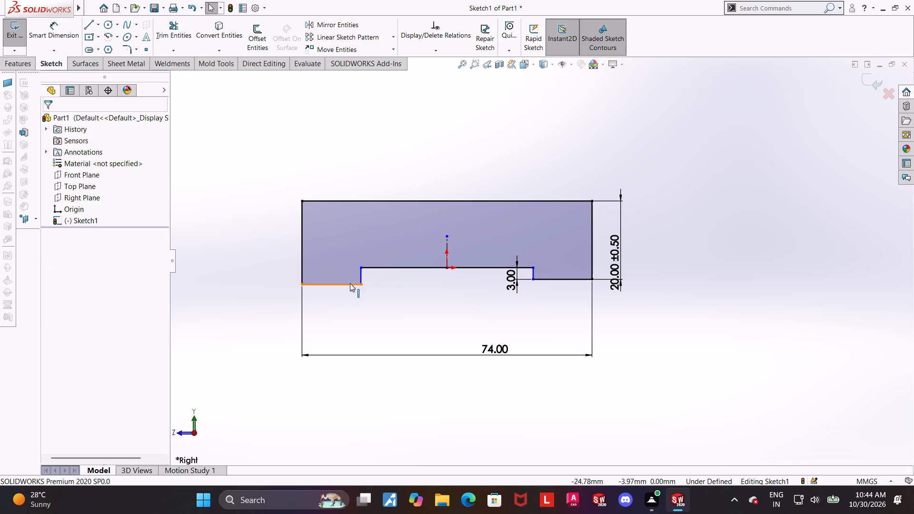
Make the two bottom edges on either side of the notch collinear.
{"action": "left_click", "coordinate": [350, 283]}
{"action": "left_click", "coordinate": [543, 277], "text": "ctrl"}
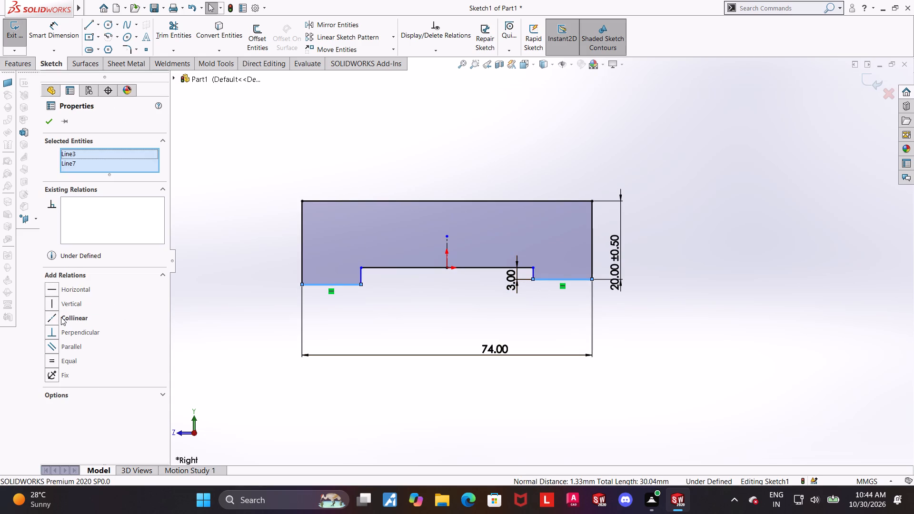
{"action": "left_click", "coordinate": [53, 317]}
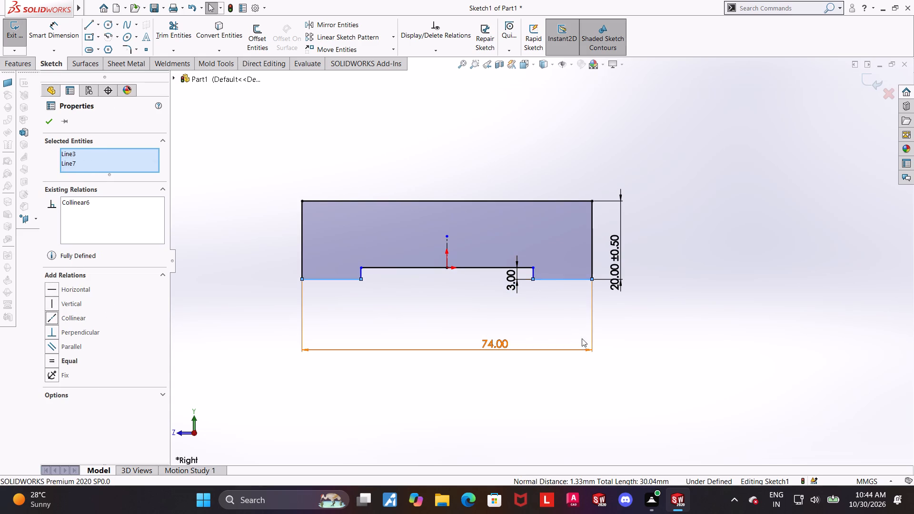
{"action": "left_click", "coordinate": [692, 370]}
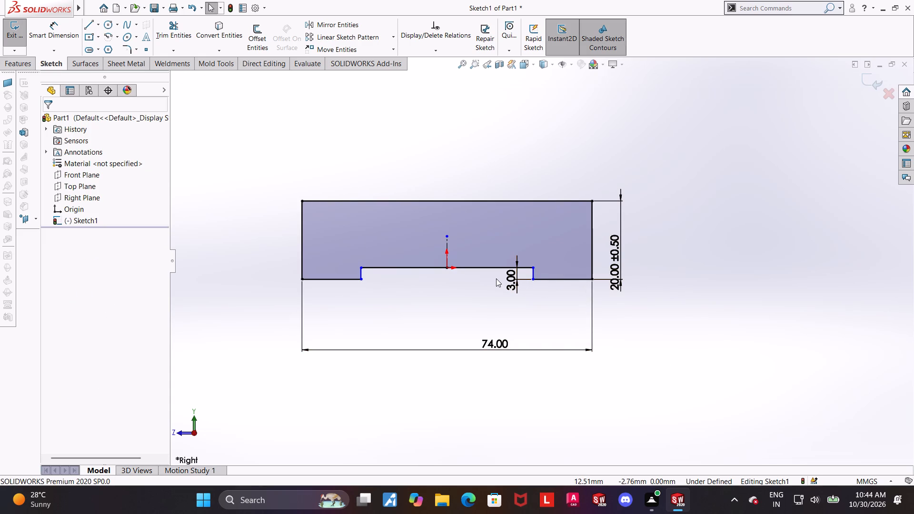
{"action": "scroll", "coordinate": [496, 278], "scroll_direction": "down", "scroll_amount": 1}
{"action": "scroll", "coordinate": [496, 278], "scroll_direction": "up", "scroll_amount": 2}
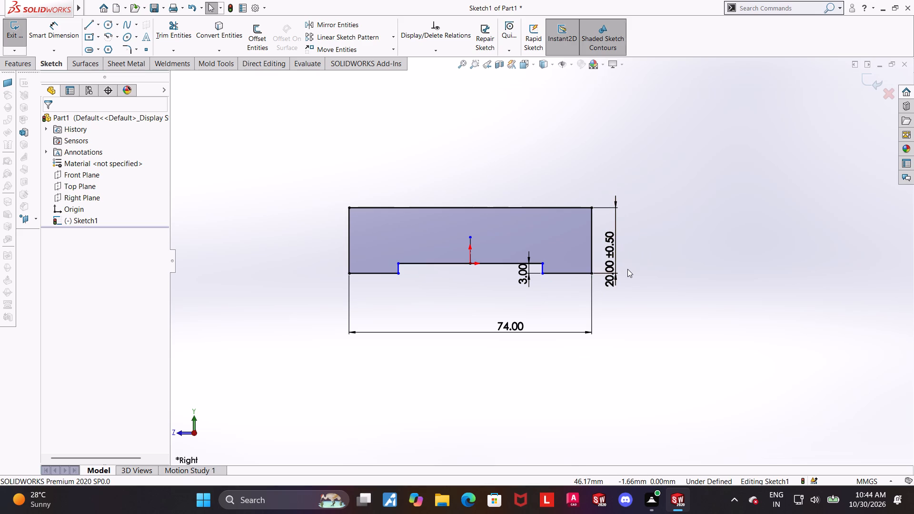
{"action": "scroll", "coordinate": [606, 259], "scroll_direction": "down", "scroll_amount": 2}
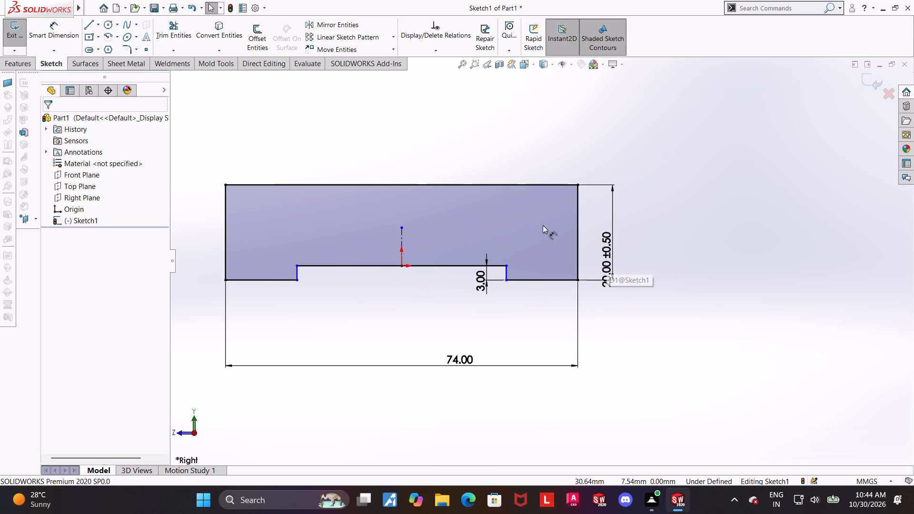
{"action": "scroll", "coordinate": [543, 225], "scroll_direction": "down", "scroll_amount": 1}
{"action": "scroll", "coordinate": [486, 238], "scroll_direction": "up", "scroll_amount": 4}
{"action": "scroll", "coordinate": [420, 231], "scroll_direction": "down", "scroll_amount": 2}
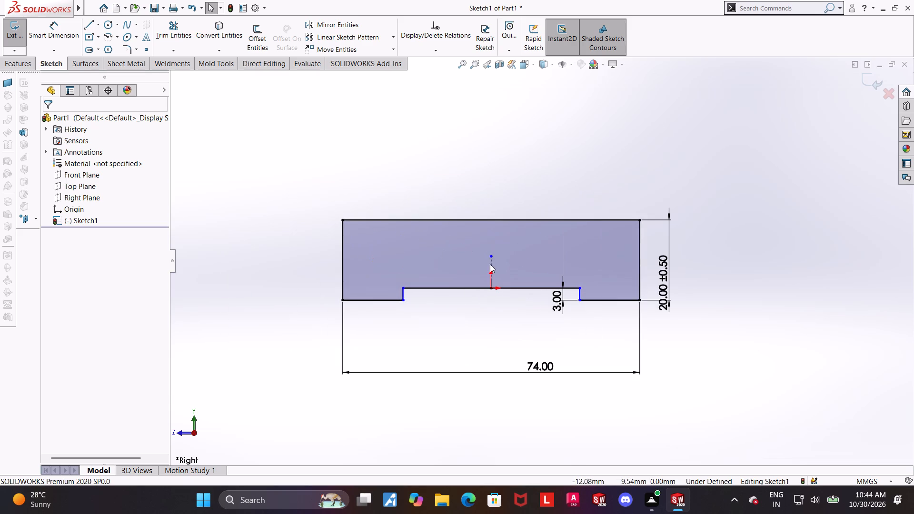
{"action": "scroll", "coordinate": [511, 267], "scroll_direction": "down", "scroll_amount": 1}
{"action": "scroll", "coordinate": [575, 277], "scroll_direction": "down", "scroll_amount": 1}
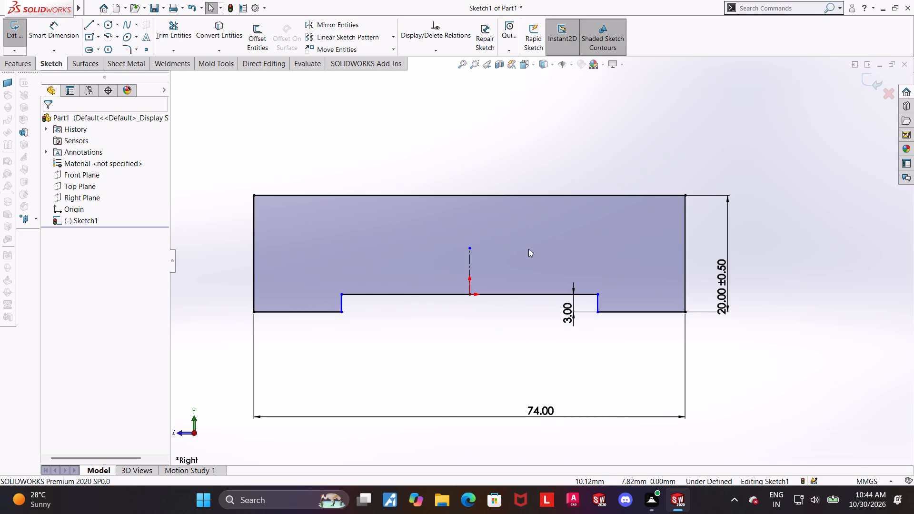
Dimension the notch width between its two short vertical edges as 40 mm, placed above the overall width dimension.
{"action": "left_click", "coordinate": [58, 34]}
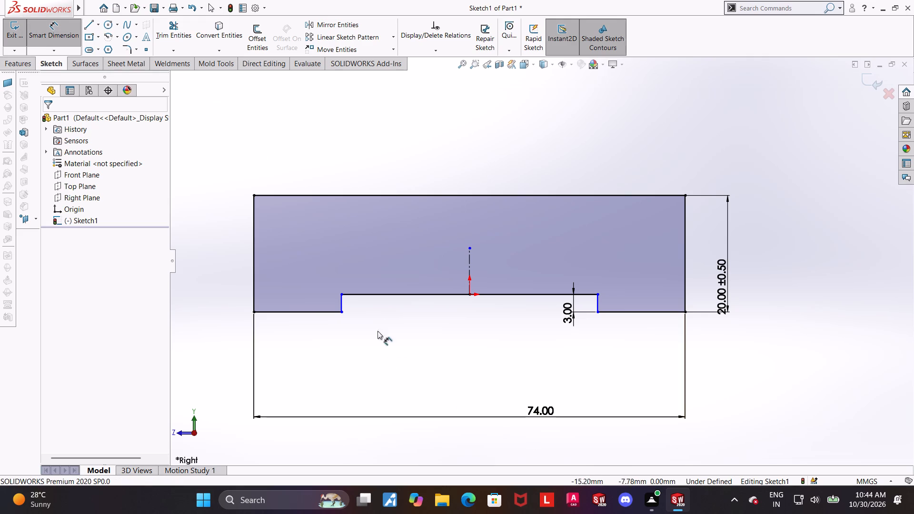
{"action": "left_click", "coordinate": [341, 297]}
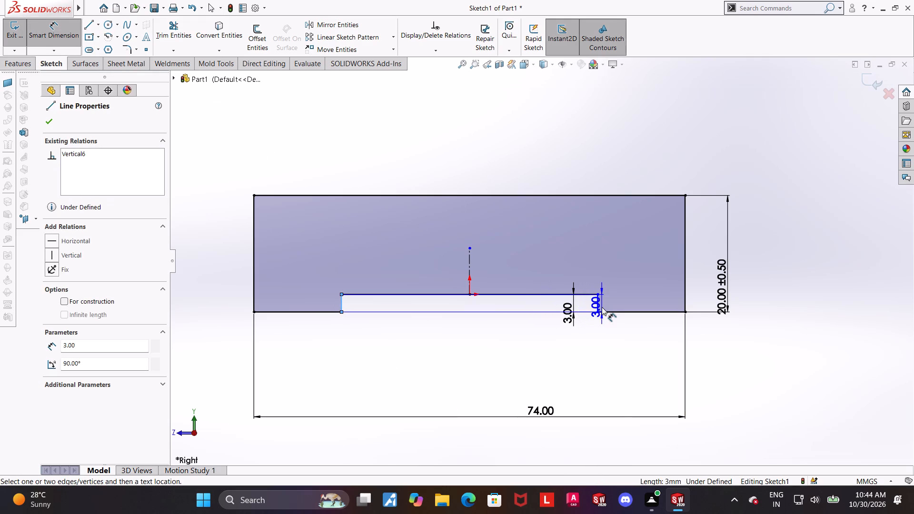
{"action": "left_click", "coordinate": [597, 305]}
{"action": "left_click", "coordinate": [540, 372]}
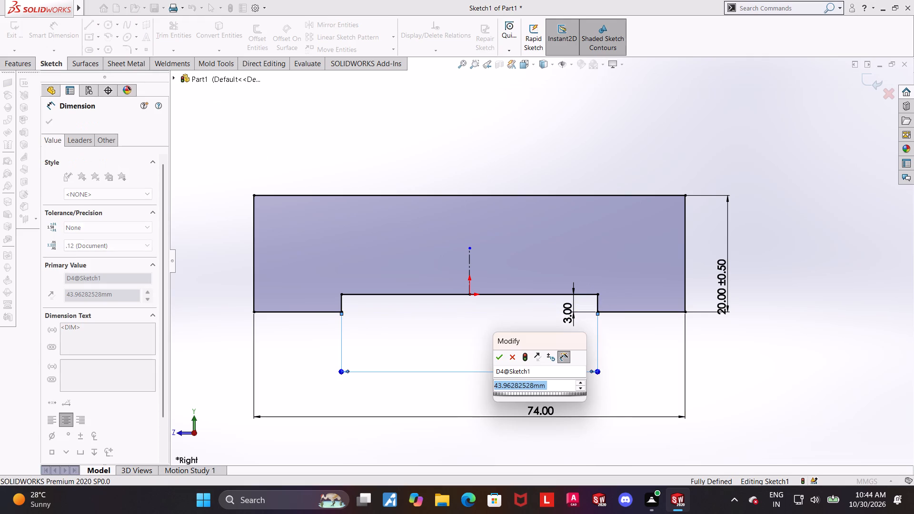
{"action": "type", "text": "40"}
{"action": "key", "text": "Return"}
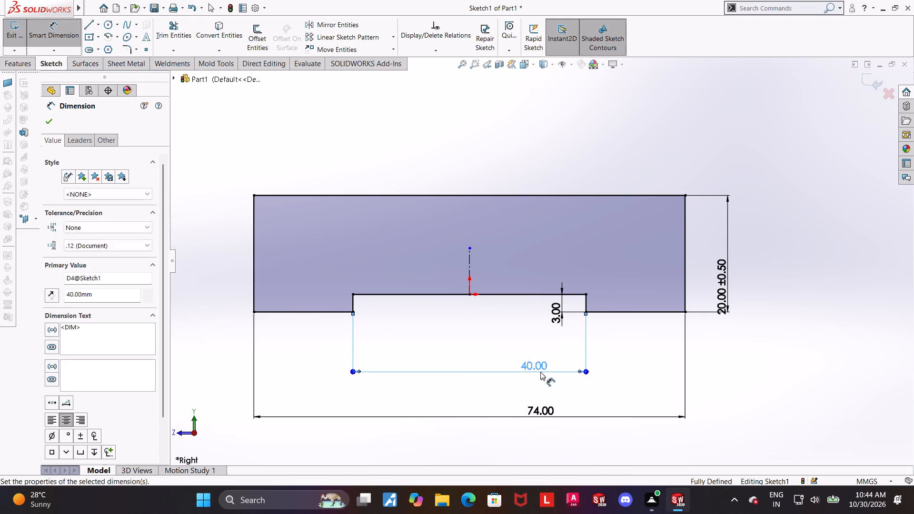
{"action": "key", "text": "Escape"}
Give the 40 mm notch width dimension a symmetric tolerance of 0.5 mm.
{"action": "double_click", "coordinate": [533, 372]}
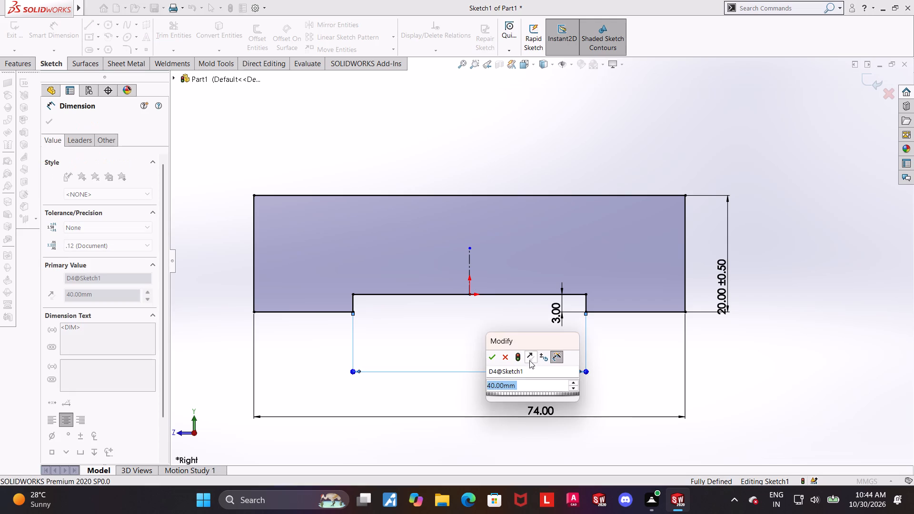
{"action": "left_click", "coordinate": [495, 359]}
{"action": "left_click", "coordinate": [125, 229]}
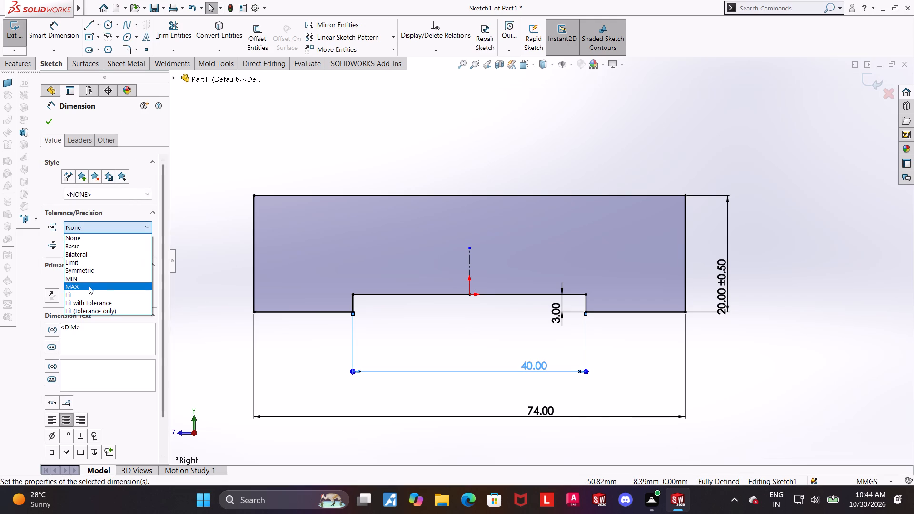
{"action": "left_click", "coordinate": [87, 273]}
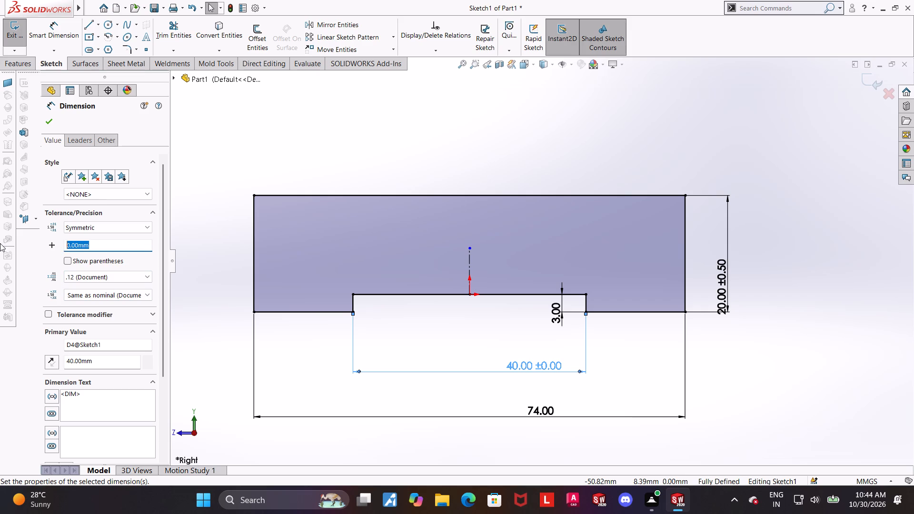
{"action": "type", "text": "0.5"}
{"action": "key", "text": "Return"}
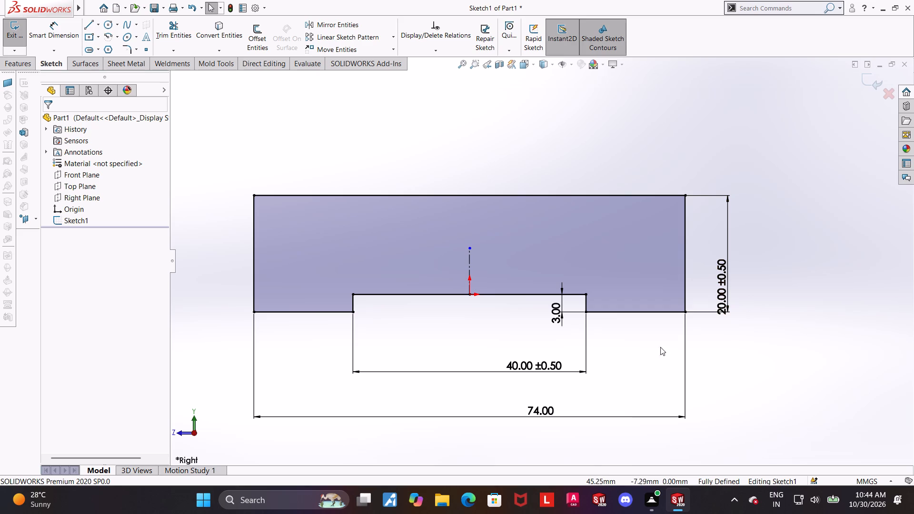
Apply 2 mm radius sketch fillets to both upper corners of the notch.
{"action": "scroll", "coordinate": [721, 362], "scroll_direction": "up", "scroll_amount": 1}
{"action": "scroll", "coordinate": [694, 313], "scroll_direction": "up", "scroll_amount": 2}
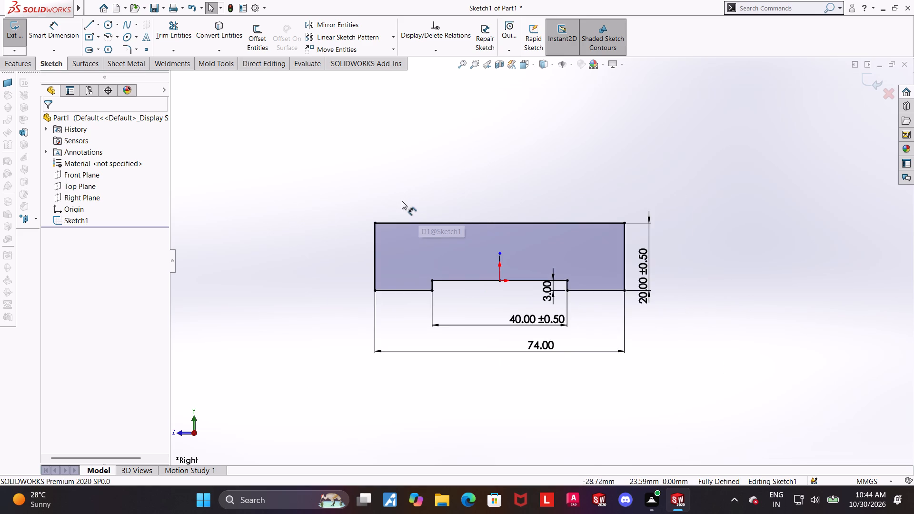
{"action": "scroll", "coordinate": [402, 201], "scroll_direction": "down", "scroll_amount": 1}
{"action": "scroll", "coordinate": [627, 303], "scroll_direction": "down", "scroll_amount": 1}
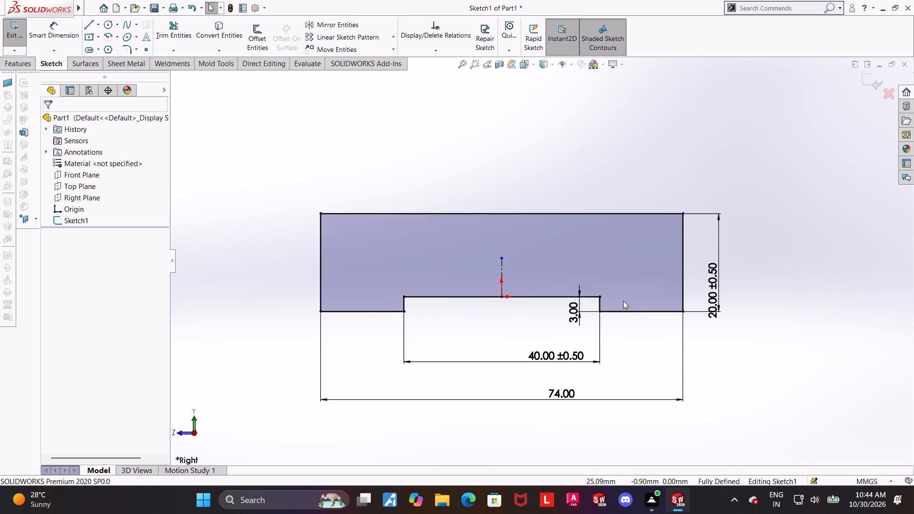
{"action": "scroll", "coordinate": [620, 299], "scroll_direction": "down", "scroll_amount": 4}
{"action": "left_click", "coordinate": [125, 49]}
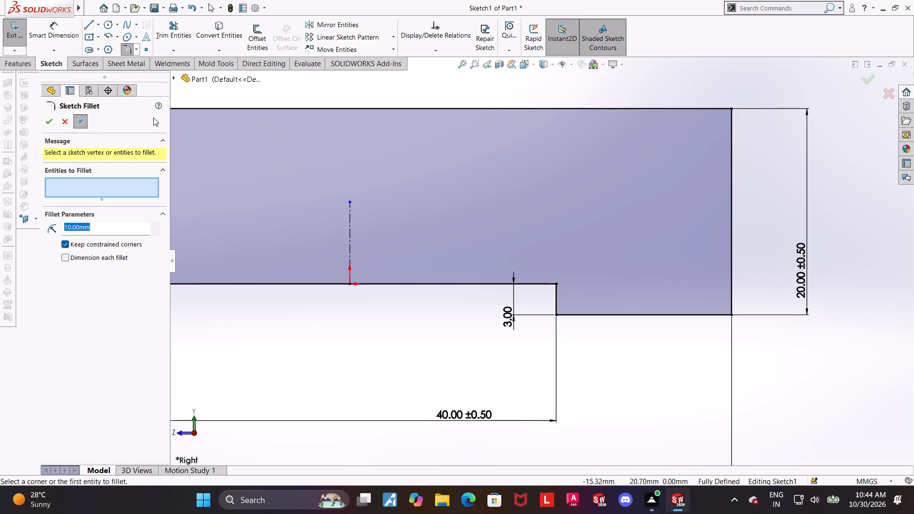
{"action": "key", "text": "2"}
{"action": "key", "text": "Return"}
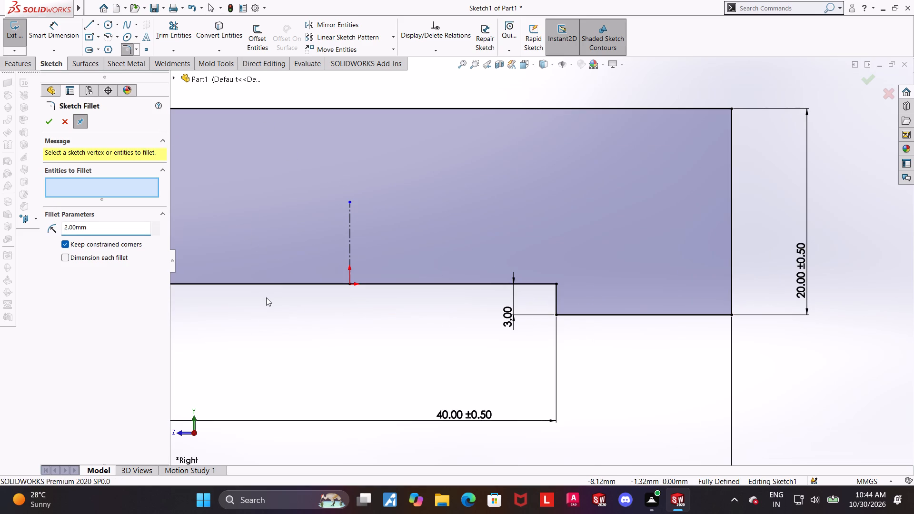
{"action": "left_click", "coordinate": [558, 285]}
{"action": "scroll", "coordinate": [553, 285], "scroll_direction": "up", "scroll_amount": 2}
{"action": "left_click", "coordinate": [466, 257]}
{"action": "scroll", "coordinate": [467, 259], "scroll_direction": "up", "scroll_amount": 5}
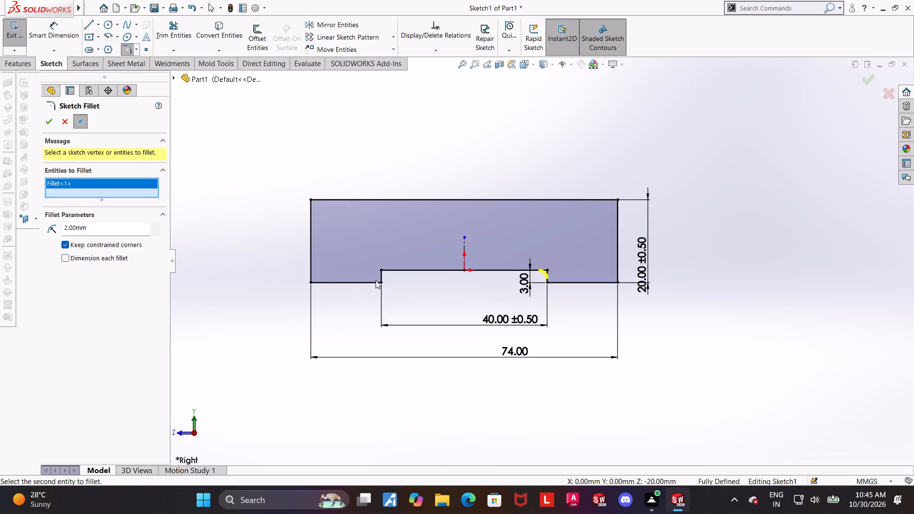
{"action": "left_click", "coordinate": [380, 270]}
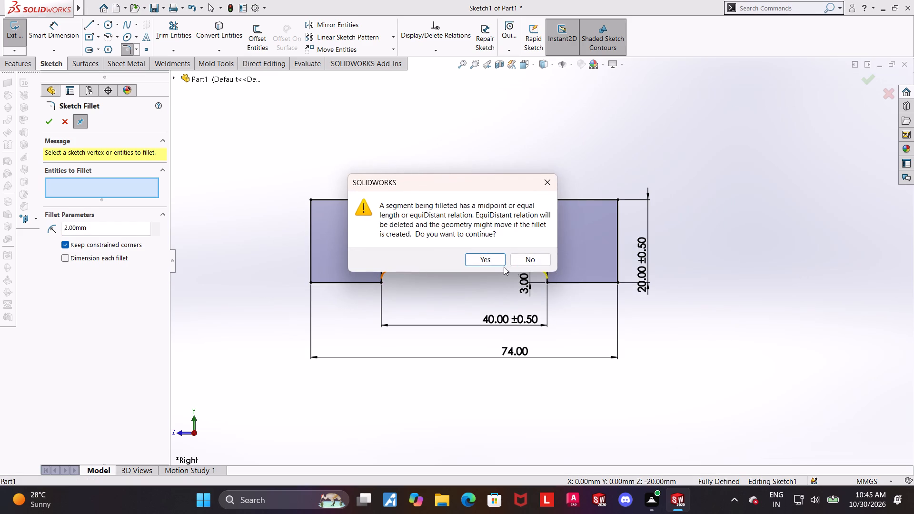
{"action": "left_click", "coordinate": [488, 263]}
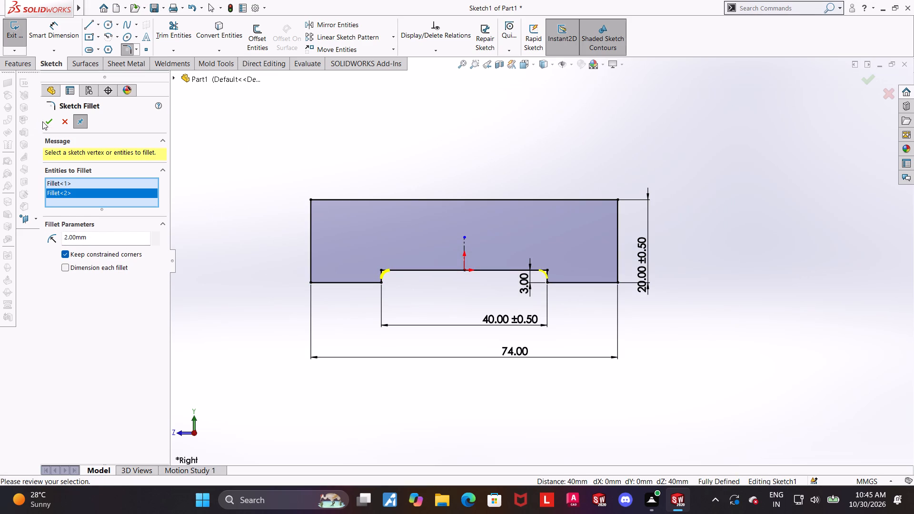
{"action": "left_click", "coordinate": [44, 121]}
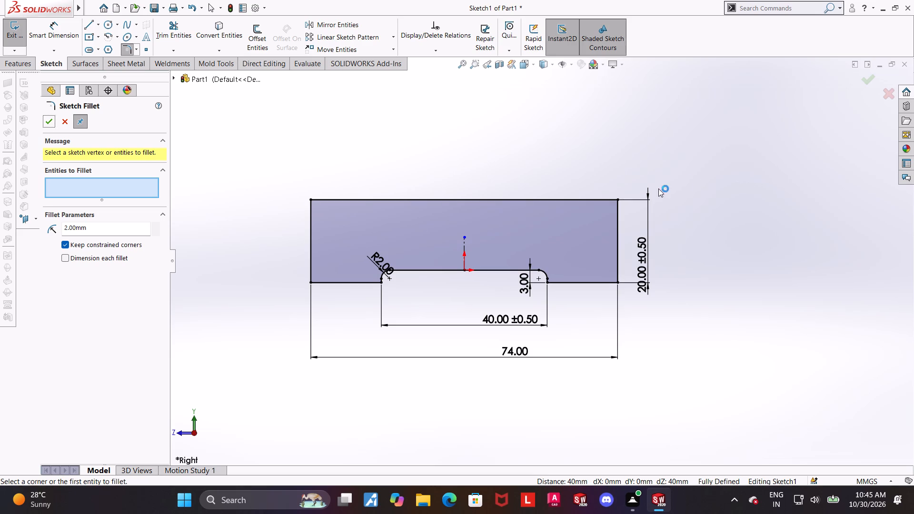
{"action": "scroll", "coordinate": [605, 240], "scroll_direction": "up", "scroll_amount": 1}
{"action": "scroll", "coordinate": [461, 269], "scroll_direction": "down", "scroll_amount": 1}
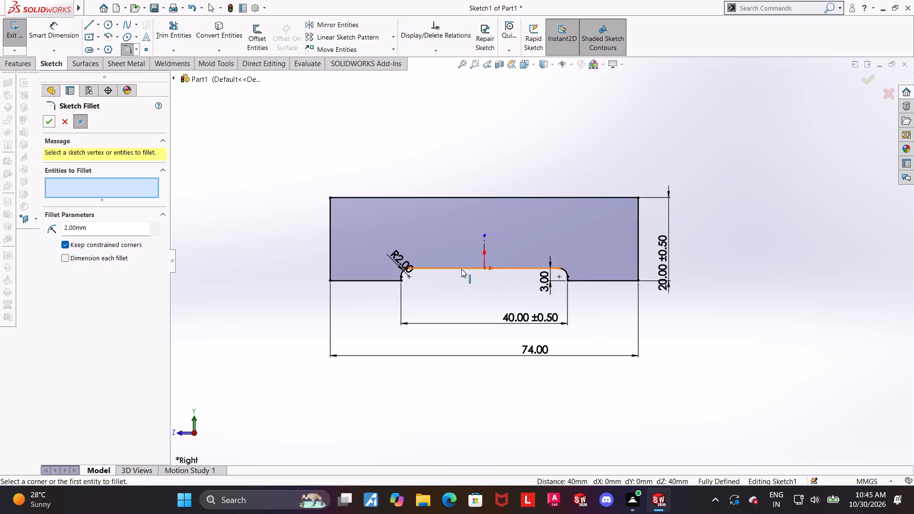
{"action": "scroll", "coordinate": [461, 269], "scroll_direction": "down", "scroll_amount": 2}
{"action": "key", "text": "Escape"}
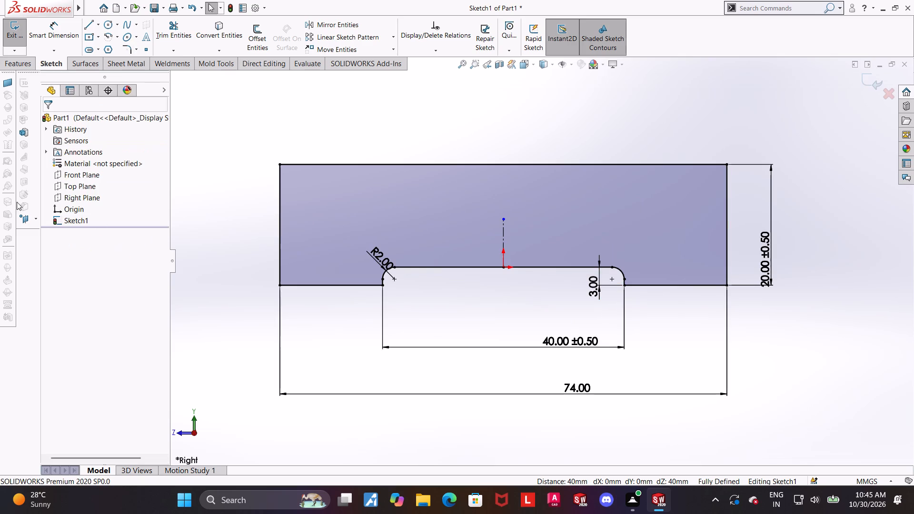
Exit the completed profile sketch, keeping its changes.
{"action": "scroll", "coordinate": [771, 352], "scroll_direction": "up", "scroll_amount": 1}
{"action": "scroll", "coordinate": [645, 316], "scroll_direction": "down", "scroll_amount": 1}
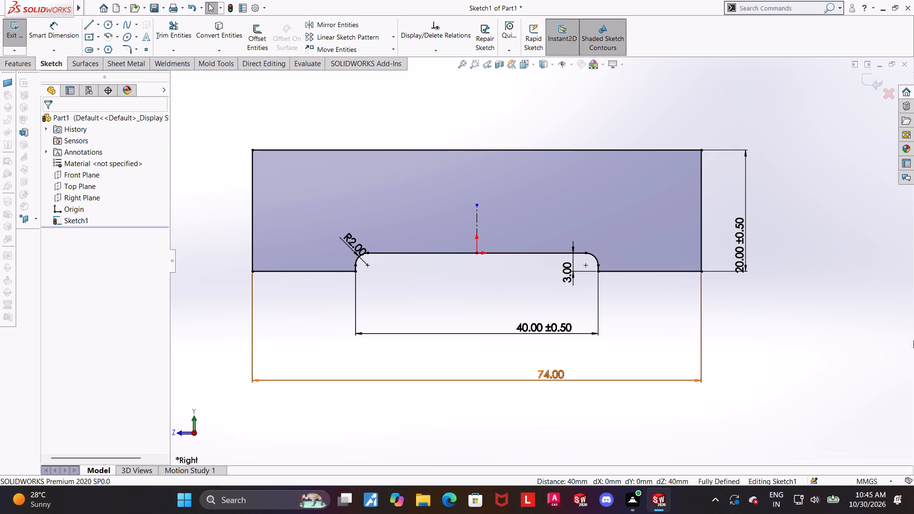
{"action": "scroll", "coordinate": [889, 336], "scroll_direction": "up", "scroll_amount": 1}
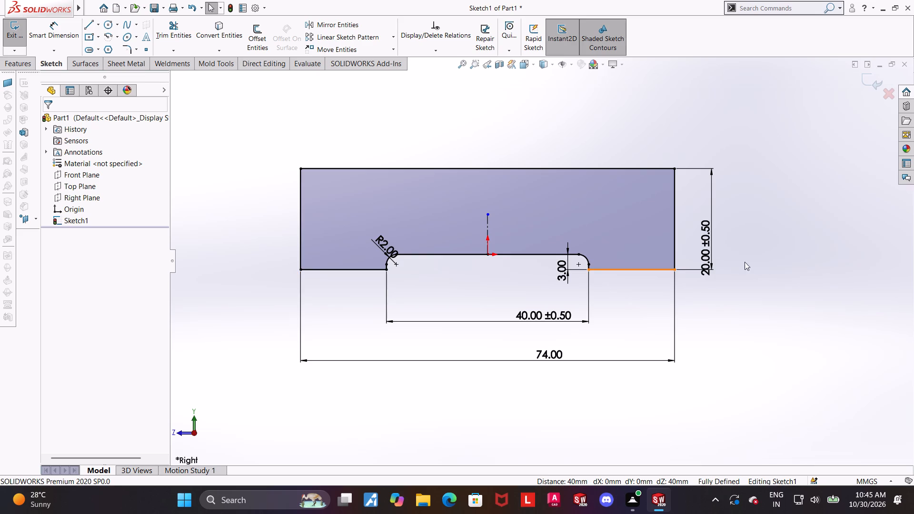
{"action": "scroll", "coordinate": [626, 292], "scroll_direction": "up", "scroll_amount": 1}
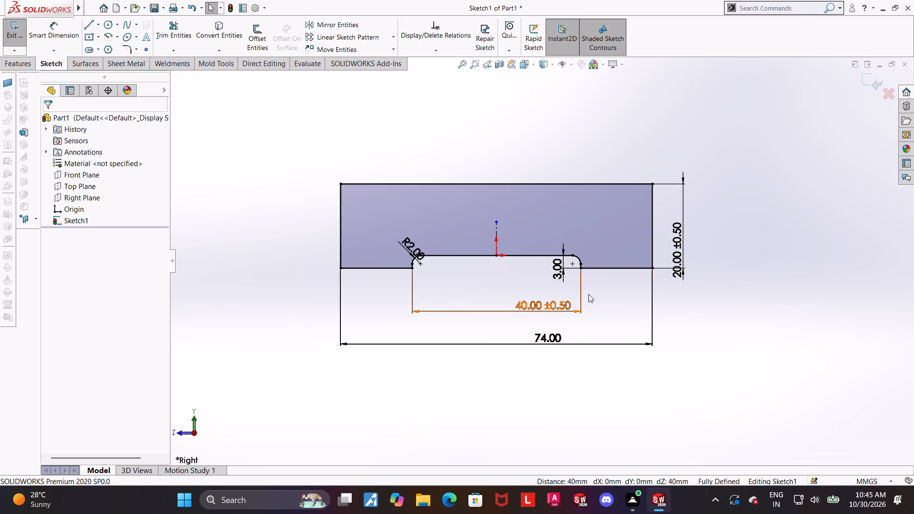
{"action": "middle_click_drag", "start_coordinate": [740, 237], "coordinate": [706, 244]}
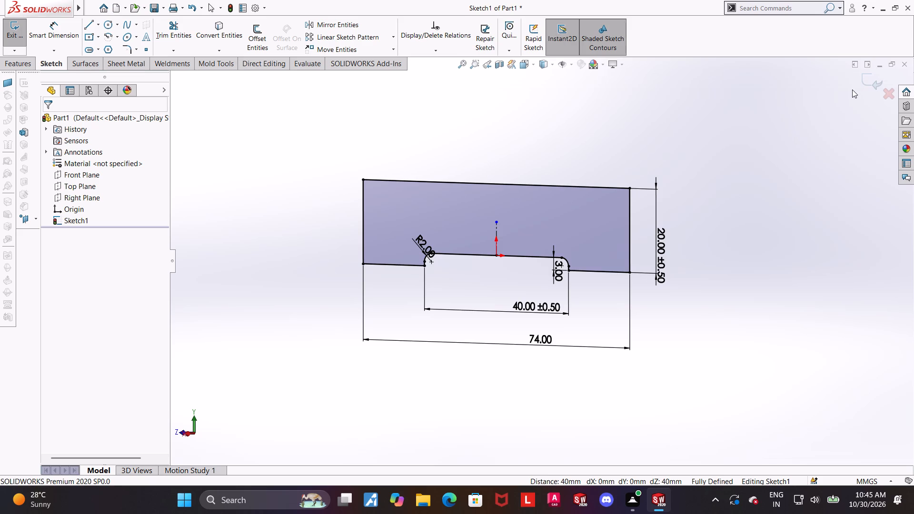
{"action": "left_click", "coordinate": [870, 77]}
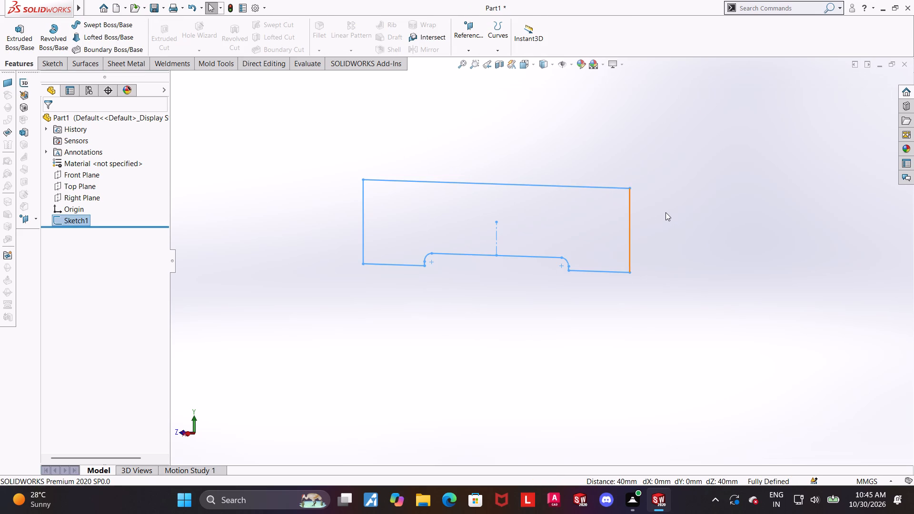
{"action": "middle_click_drag", "start_coordinate": [662, 212], "coordinate": [639, 217]}
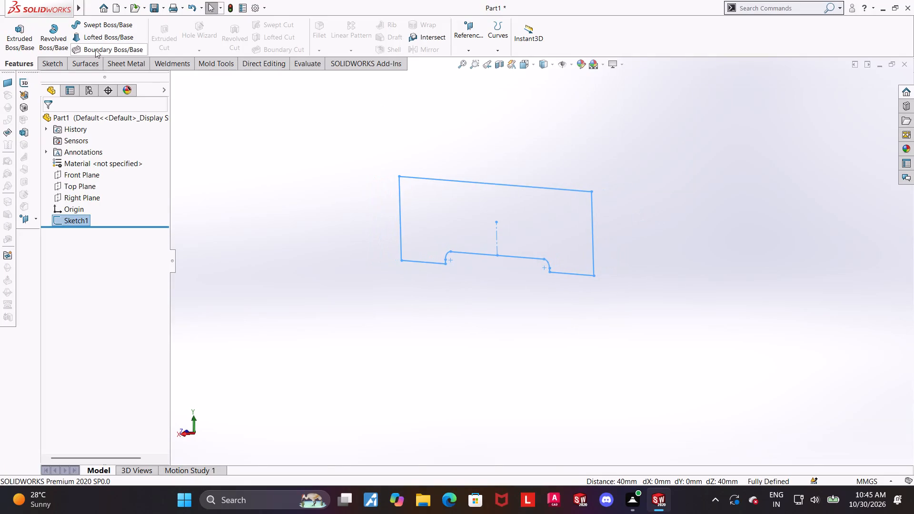
Extrude the notched profile 54 mm as a Mid Plane boss.
{"action": "left_click", "coordinate": [23, 26]}
{"action": "left_click", "coordinate": [88, 185]}
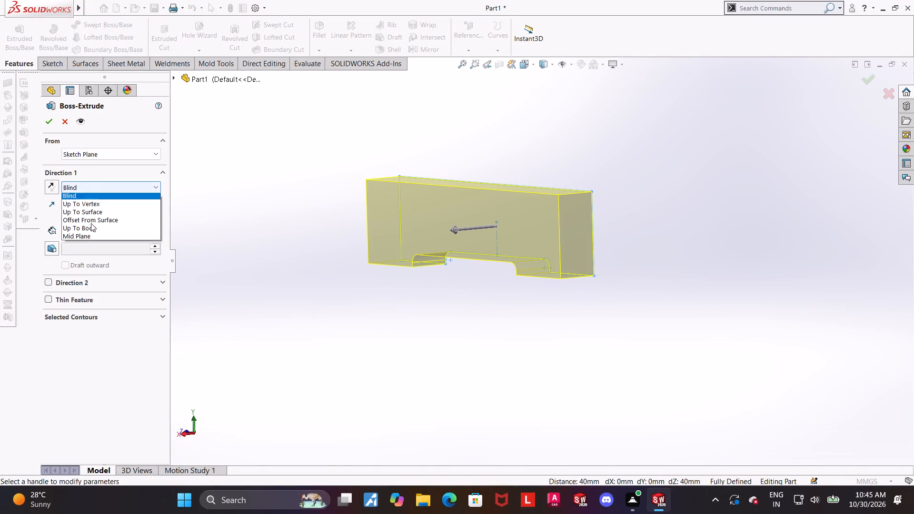
{"action": "left_click", "coordinate": [92, 236]}
{"action": "type", "text": "54"}
{"action": "key", "text": "Return"}
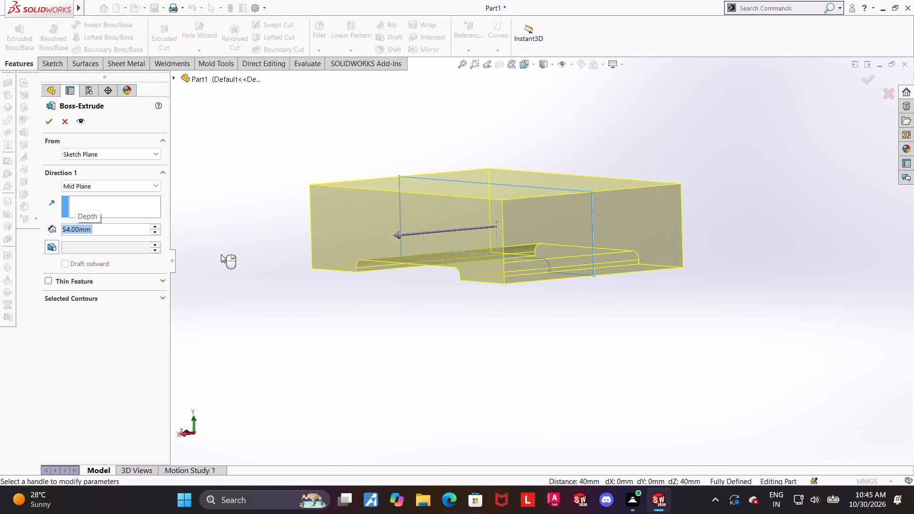
{"action": "left_click", "coordinate": [50, 121]}
{"action": "left_click", "coordinate": [561, 360]}
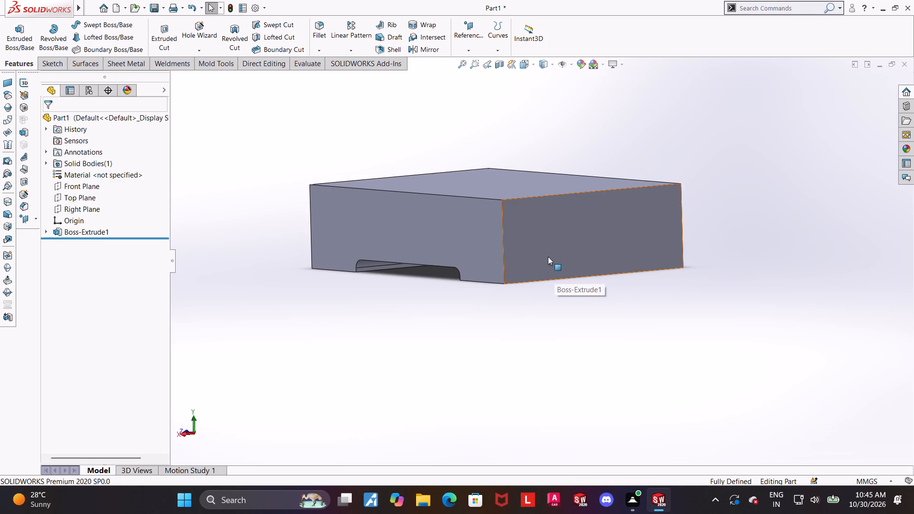
Examine the block from the back with hidden lines visible and removed, and in shaded-with-edges display from other angles.
{"action": "middle_click_drag", "start_coordinate": [565, 216], "coordinate": [551, 220]}
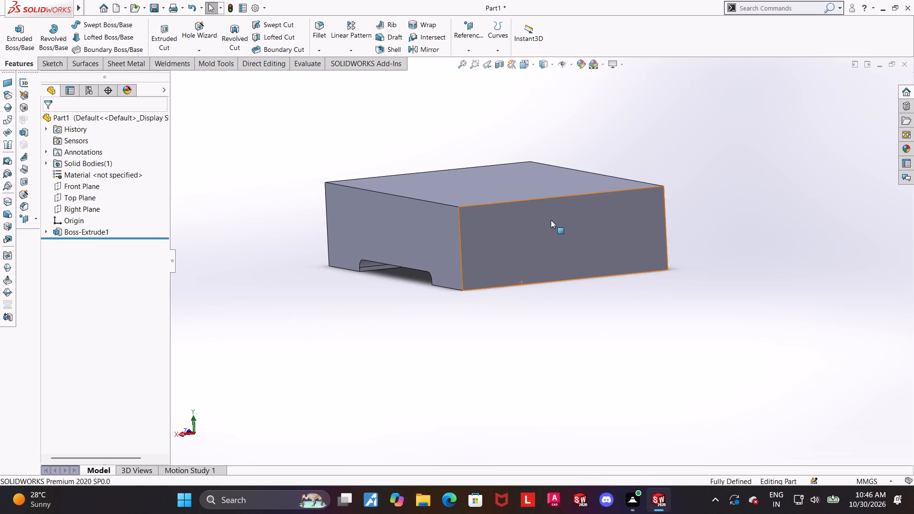
{"action": "left_click", "coordinate": [519, 63]}
{"action": "left_click", "coordinate": [501, 295]}
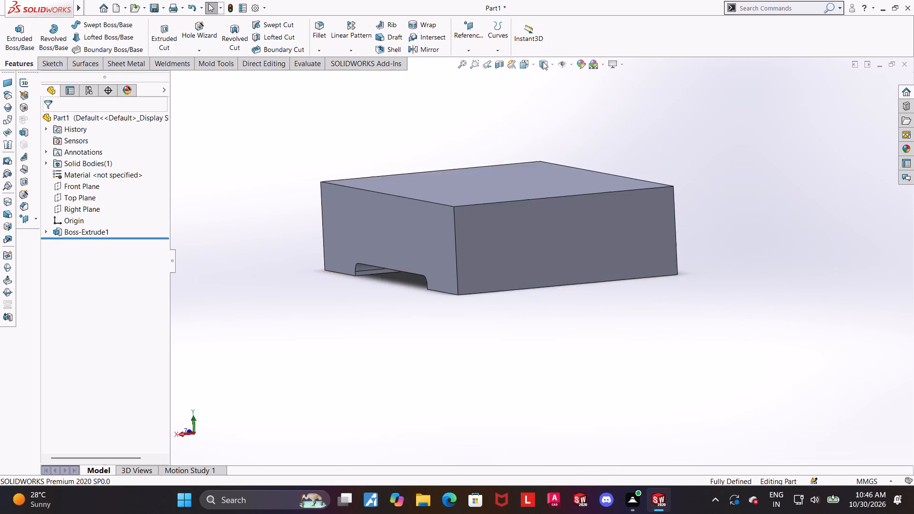
{"action": "left_click", "coordinate": [554, 54]}
{"action": "left_click", "coordinate": [549, 61]}
{"action": "left_click", "coordinate": [549, 120]}
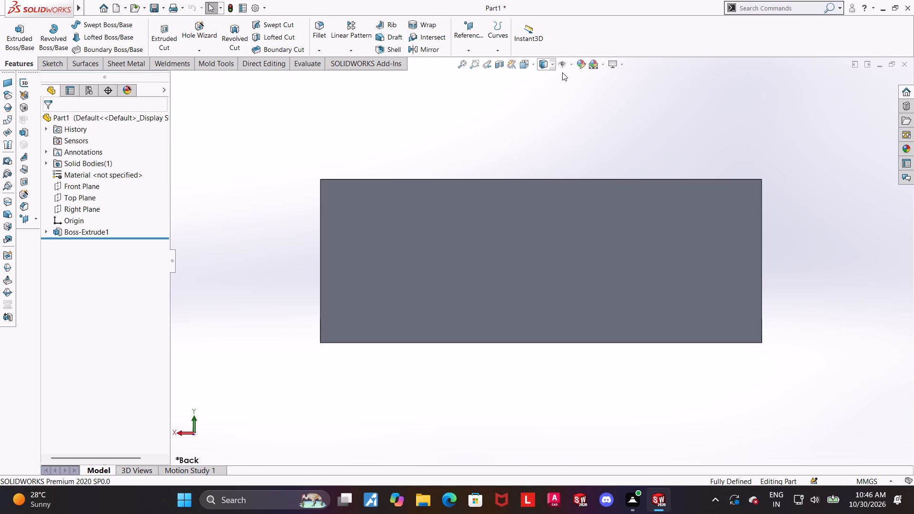
{"action": "left_click", "coordinate": [560, 61]}
{"action": "left_click", "coordinate": [550, 62]}
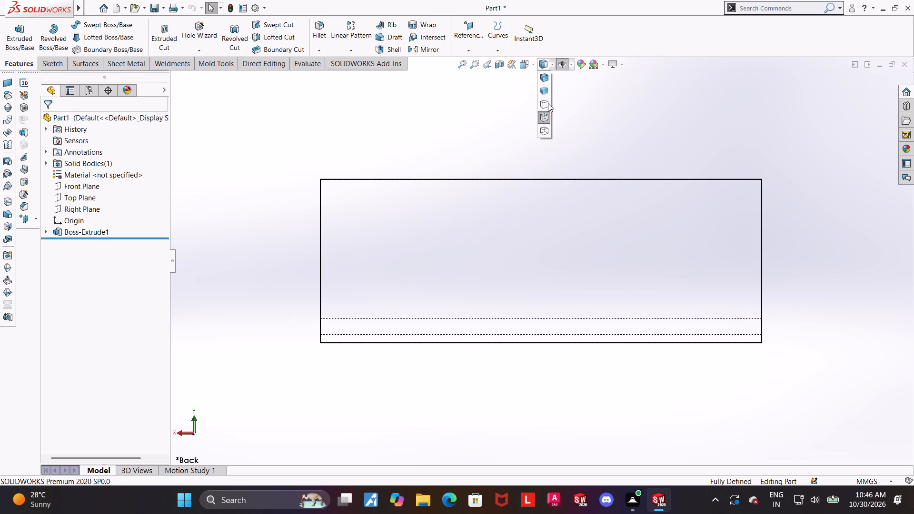
{"action": "left_click", "coordinate": [548, 103]}
{"action": "left_click", "coordinate": [543, 65]}
{"action": "left_click", "coordinate": [542, 79]}
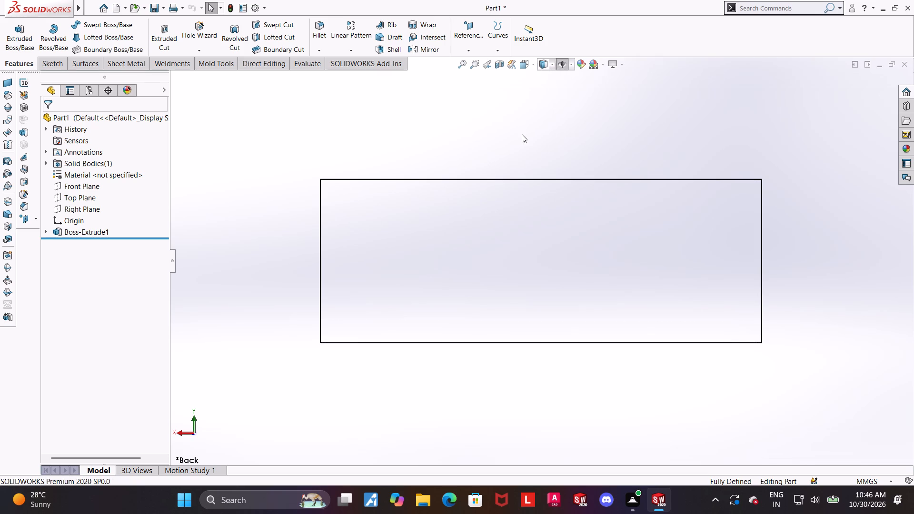
{"action": "middle_click_drag", "start_coordinate": [522, 135], "coordinate": [577, 167]}
{"action": "scroll", "coordinate": [586, 164], "scroll_direction": "up", "scroll_amount": 3}
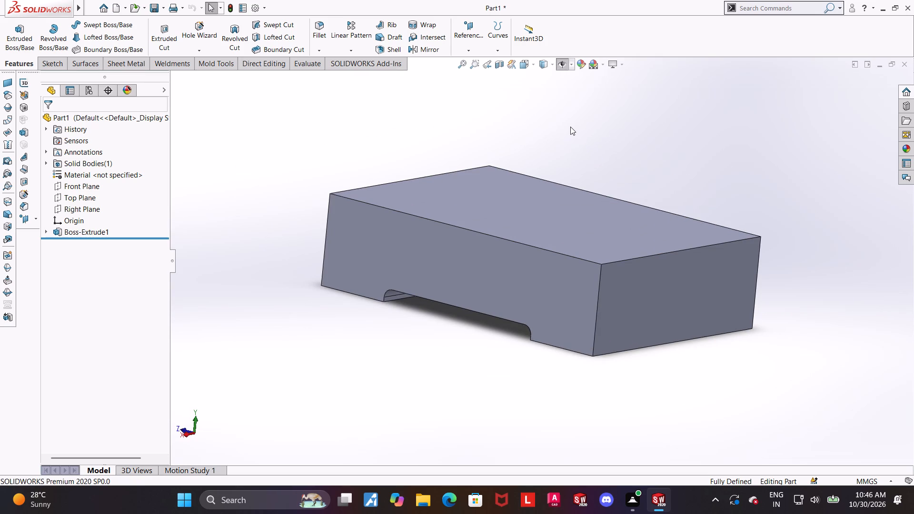
{"action": "middle_click_drag", "start_coordinate": [571, 127], "coordinate": [590, 101]}
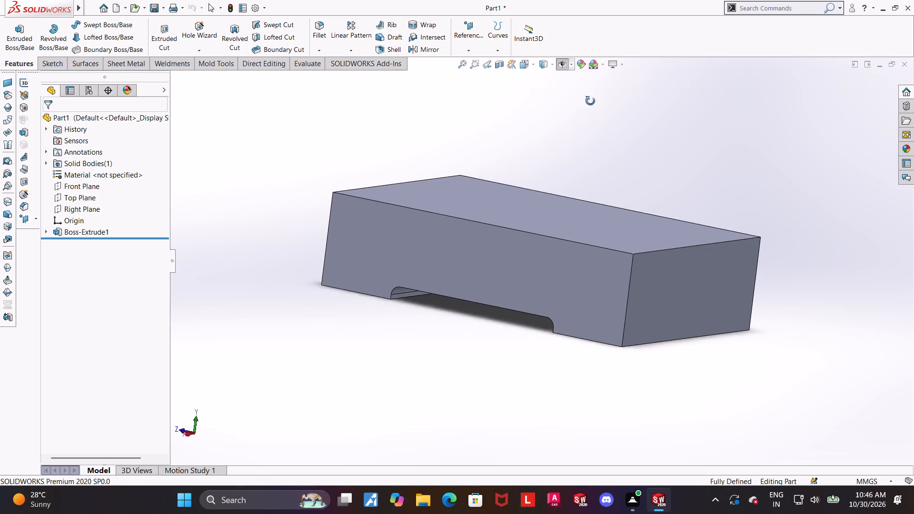
{"action": "middle_click_drag", "start_coordinate": [590, 101], "coordinate": [581, 99]}
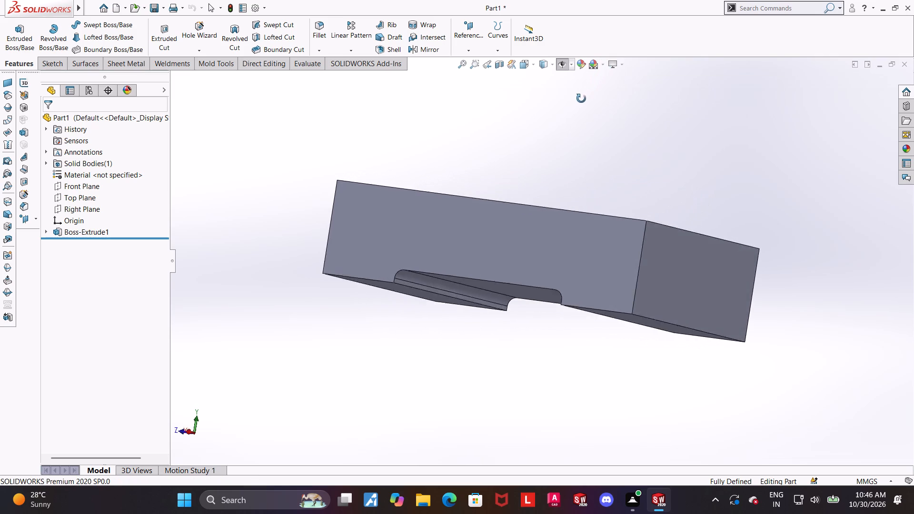
{"action": "middle_click_drag", "start_coordinate": [581, 99], "coordinate": [560, 107]}
{"action": "scroll", "coordinate": [826, 200], "scroll_direction": "up", "scroll_amount": 1}
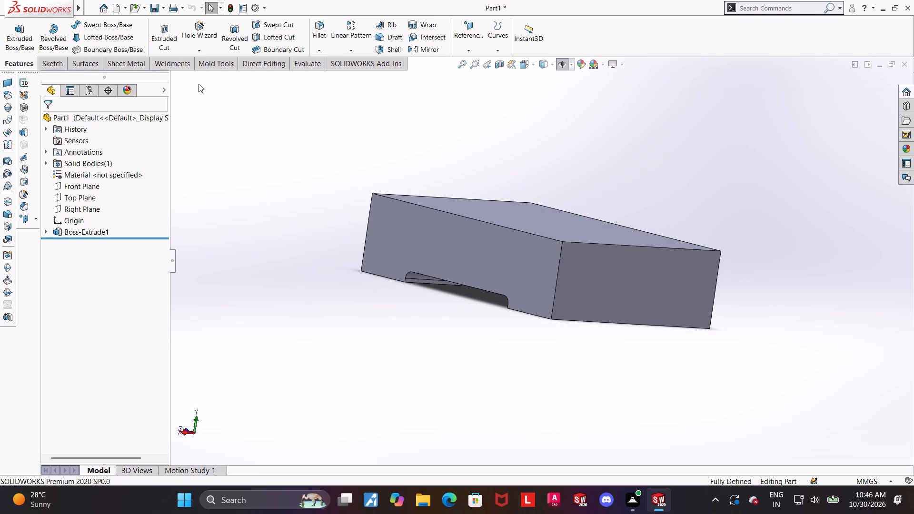
Reopen the extrusion's profile sketch for editing, viewed normal to its plane.
{"action": "left_click", "coordinate": [49, 230]}
{"action": "left_click", "coordinate": [71, 242]}
{"action": "left_click", "coordinate": [78, 216]}
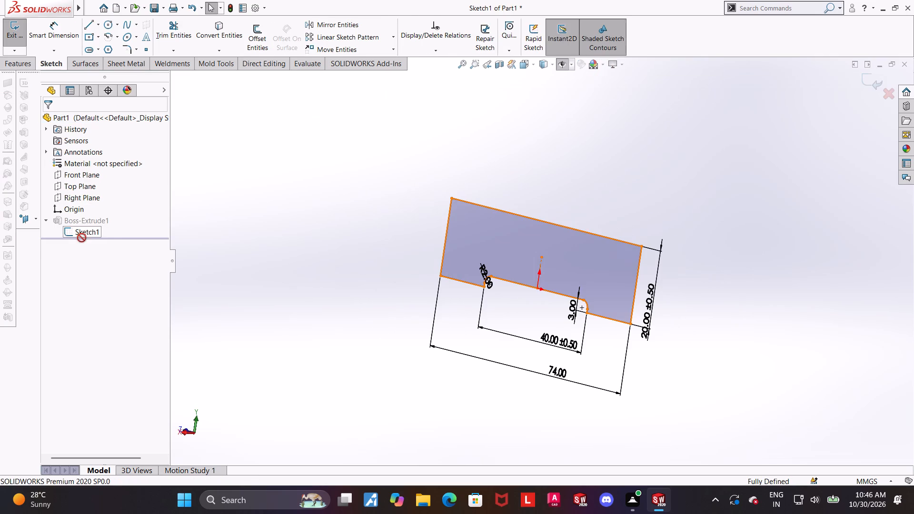
{"action": "left_click", "coordinate": [81, 236]}
{"action": "left_click", "coordinate": [107, 226]}
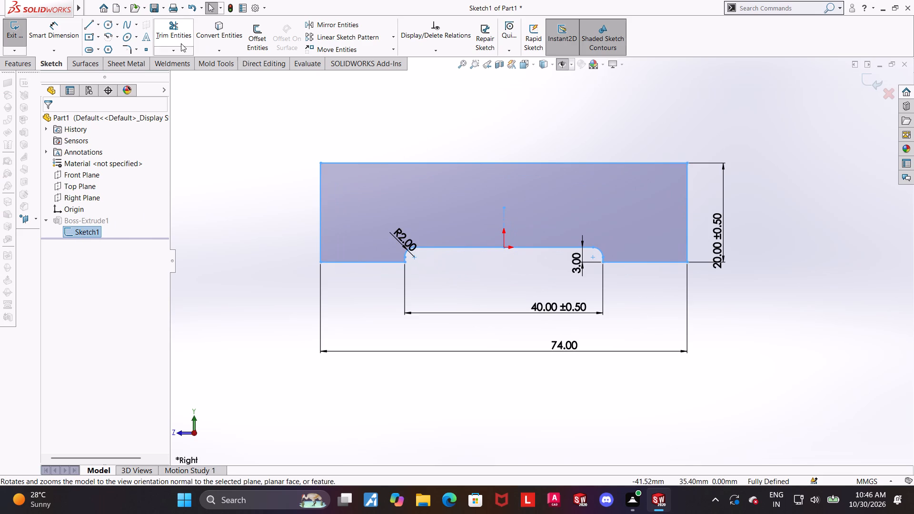
Apply 3 mm radius sketch fillets to both upper outer corners of the profile and exit the sketch.
{"action": "left_click", "coordinate": [126, 49]}
{"action": "key", "text": "3"}
{"action": "key", "text": "Return"}
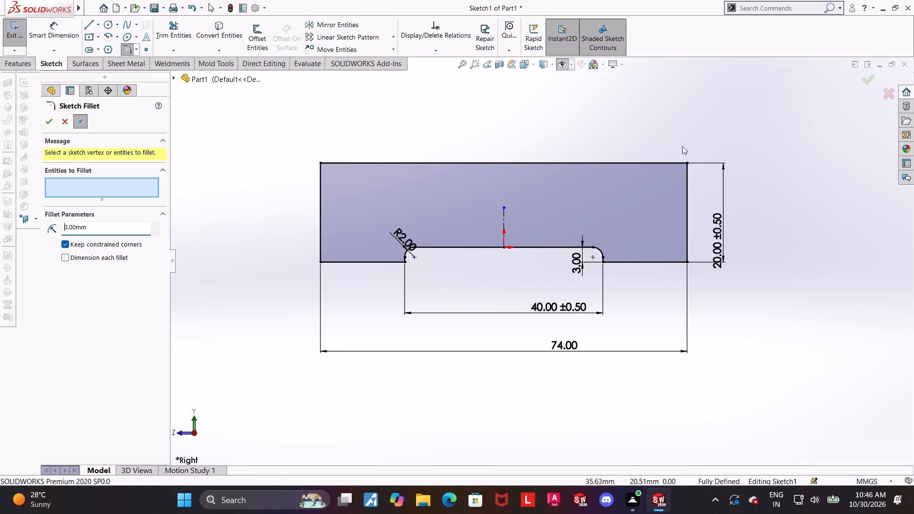
{"action": "left_click", "coordinate": [689, 165]}
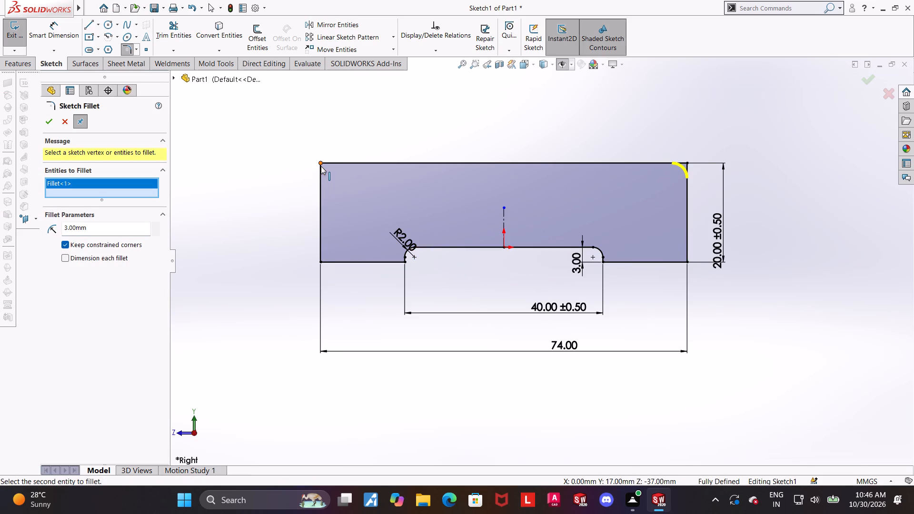
{"action": "left_click", "coordinate": [321, 166]}
{"action": "right_click", "coordinate": [74, 192]}
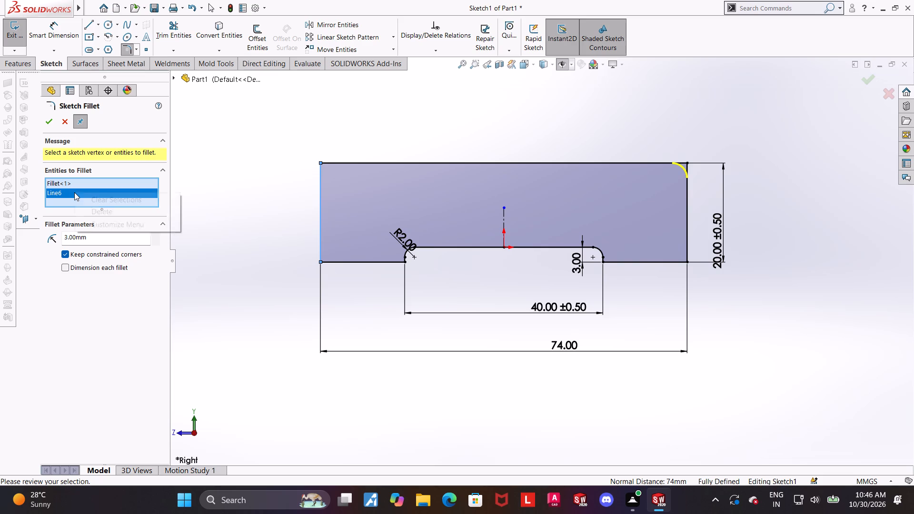
{"action": "left_click", "coordinate": [105, 210]}
{"action": "left_click", "coordinate": [321, 164]}
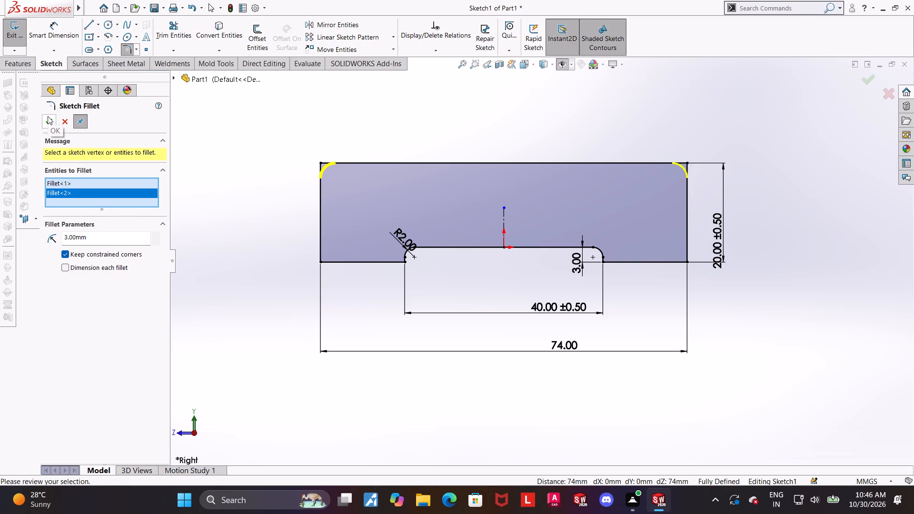
{"action": "left_click", "coordinate": [48, 116]}
{"action": "left_click", "coordinate": [228, 203]}
{"action": "left_click", "coordinate": [865, 82]}
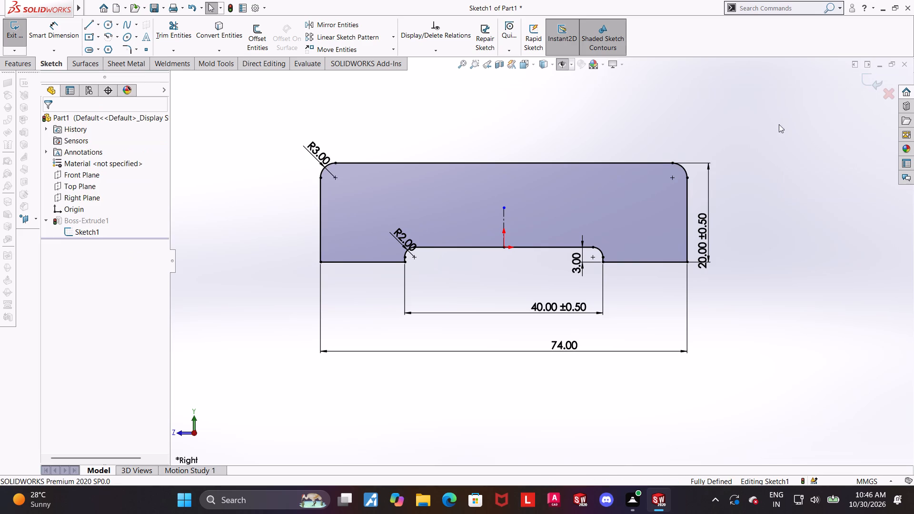
{"action": "middle_click_drag", "start_coordinate": [689, 195], "coordinate": [649, 222]}
{"action": "left_click", "coordinate": [861, 79]}
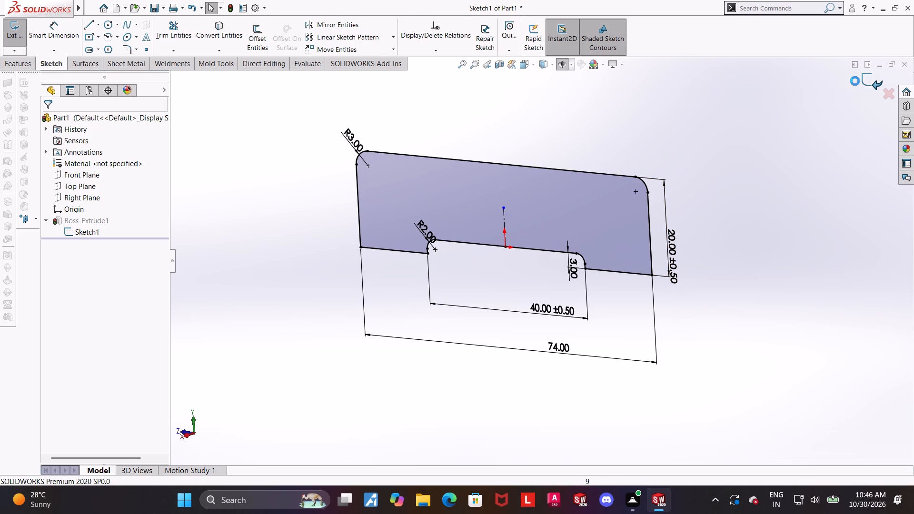
Inspect the rounded block and review the extrusion's end condition and depth settings without changing them.
{"action": "middle_click_drag", "start_coordinate": [686, 139], "coordinate": [588, 158]}
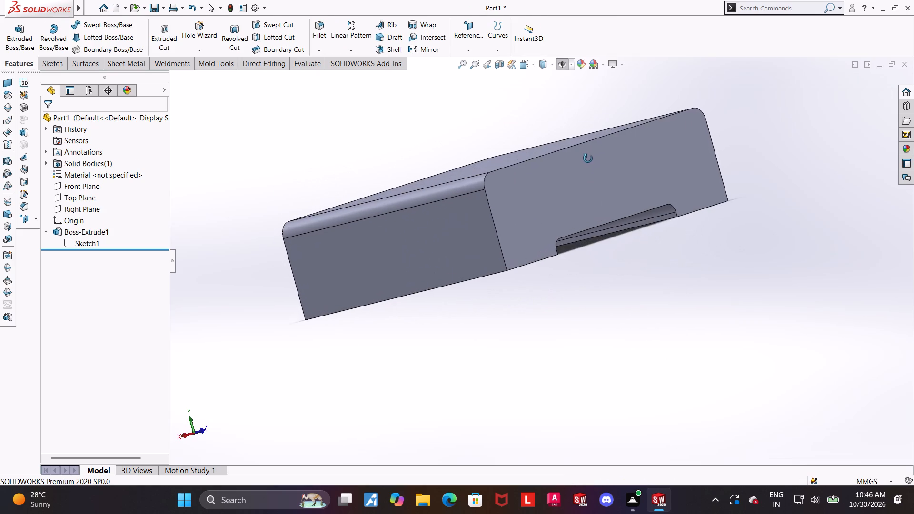
{"action": "middle_click_drag", "start_coordinate": [588, 158], "coordinate": [643, 182]}
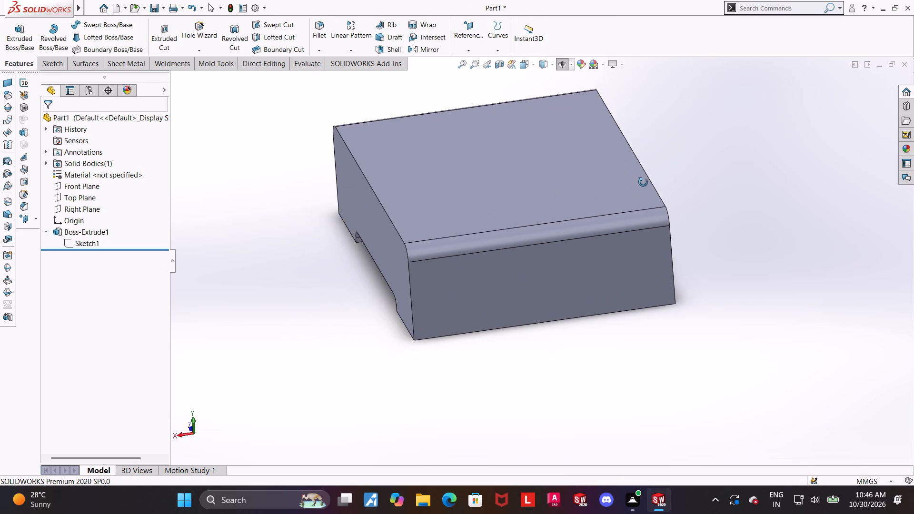
{"action": "middle_click_drag", "start_coordinate": [643, 182], "coordinate": [683, 193]}
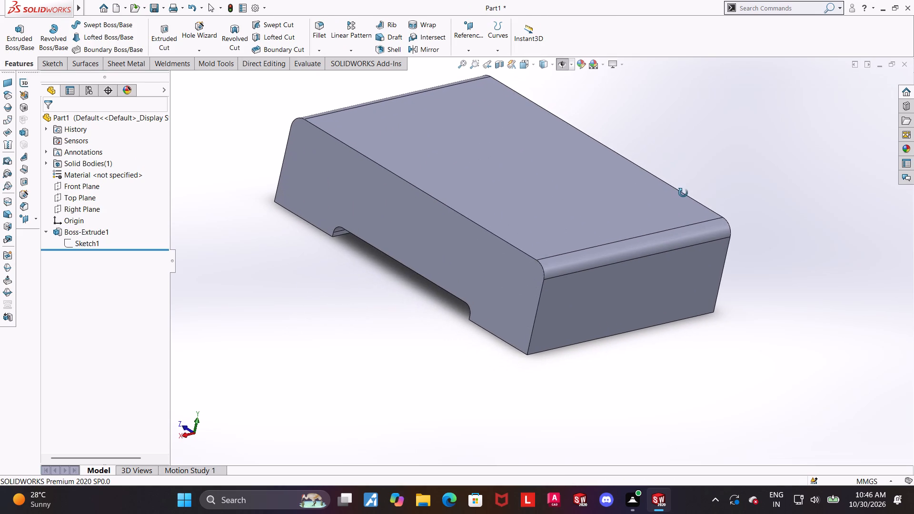
{"action": "middle_click_drag", "start_coordinate": [683, 193], "coordinate": [684, 194]}
{"action": "scroll", "coordinate": [682, 192], "scroll_direction": "up", "scroll_amount": 1}
{"action": "scroll", "coordinate": [682, 192], "scroll_direction": "down", "scroll_amount": 1}
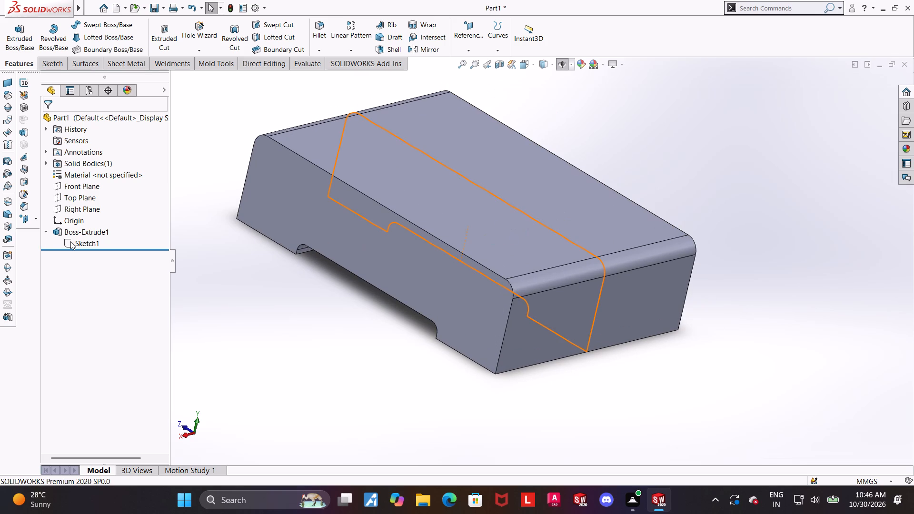
{"action": "left_click", "coordinate": [78, 229]}
{"action": "left_click", "coordinate": [87, 203]}
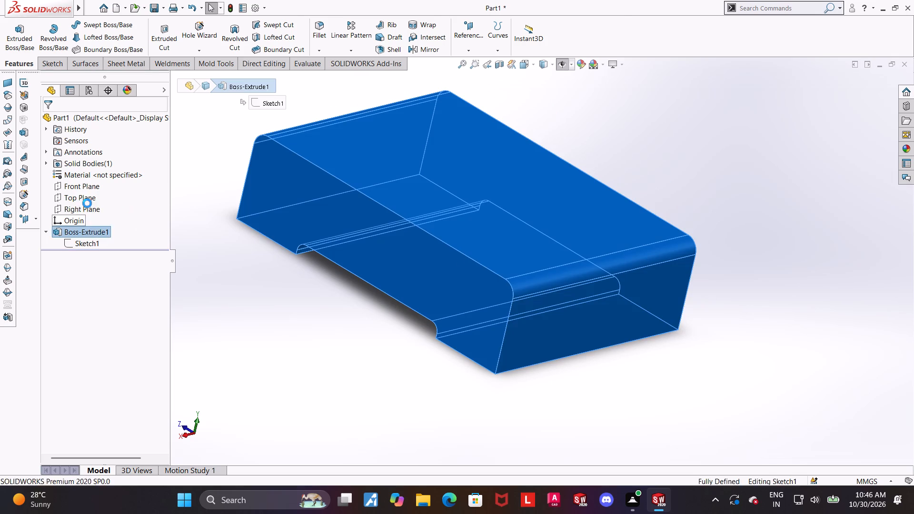
{"action": "left_click", "coordinate": [53, 120]}
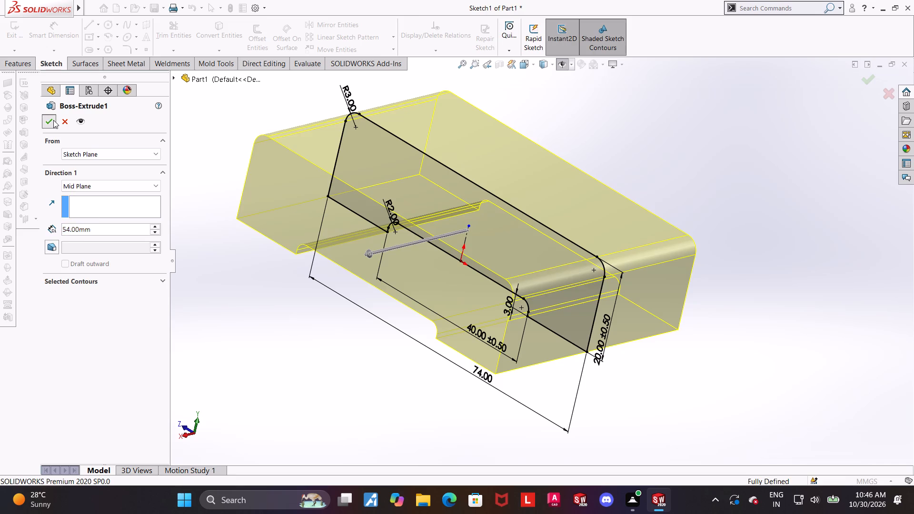
{"action": "left_click", "coordinate": [405, 355]}
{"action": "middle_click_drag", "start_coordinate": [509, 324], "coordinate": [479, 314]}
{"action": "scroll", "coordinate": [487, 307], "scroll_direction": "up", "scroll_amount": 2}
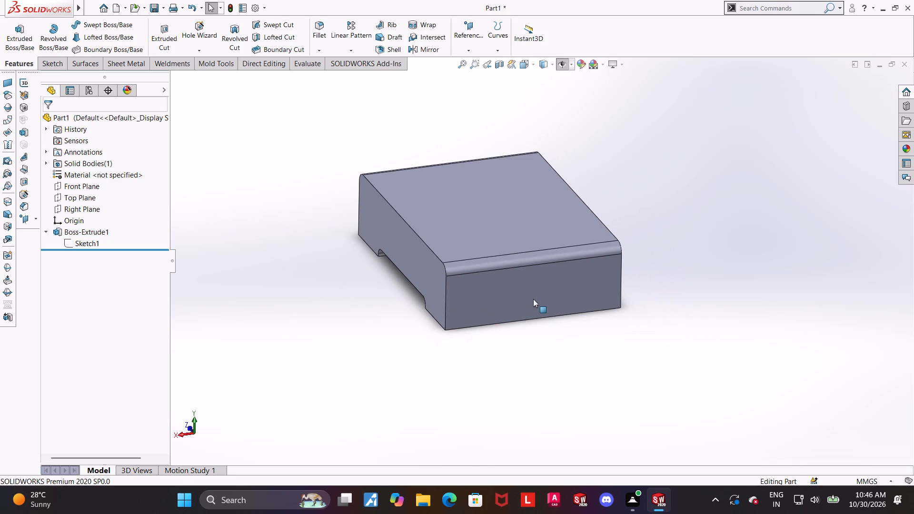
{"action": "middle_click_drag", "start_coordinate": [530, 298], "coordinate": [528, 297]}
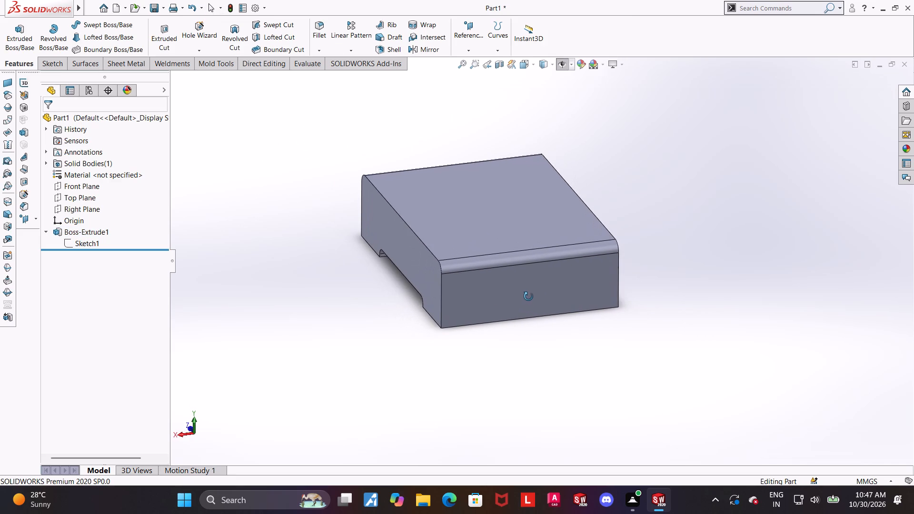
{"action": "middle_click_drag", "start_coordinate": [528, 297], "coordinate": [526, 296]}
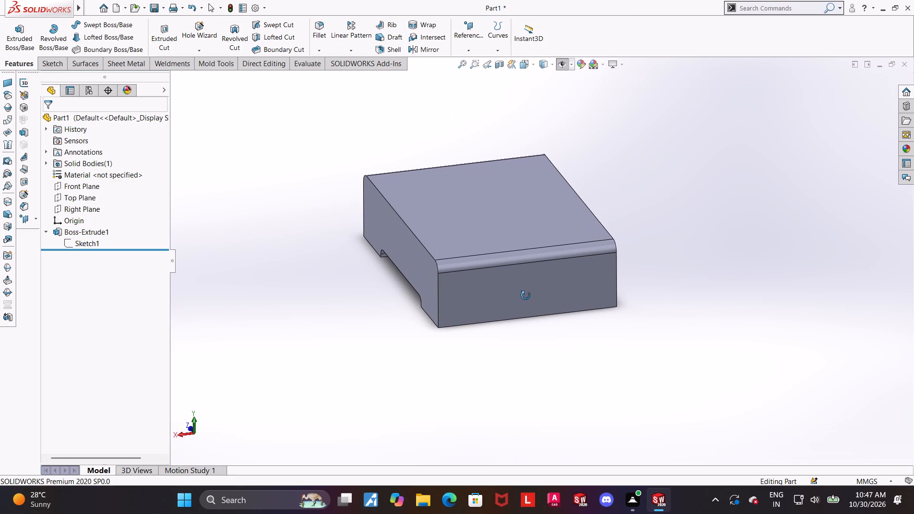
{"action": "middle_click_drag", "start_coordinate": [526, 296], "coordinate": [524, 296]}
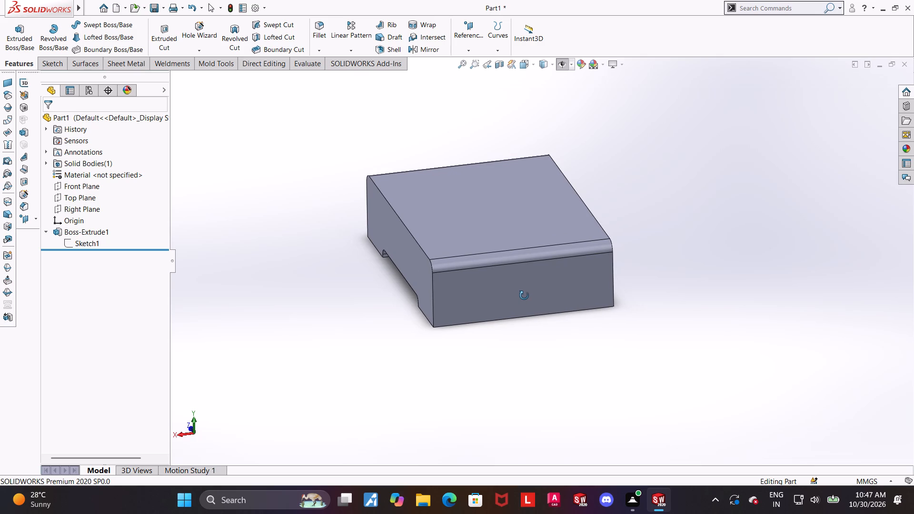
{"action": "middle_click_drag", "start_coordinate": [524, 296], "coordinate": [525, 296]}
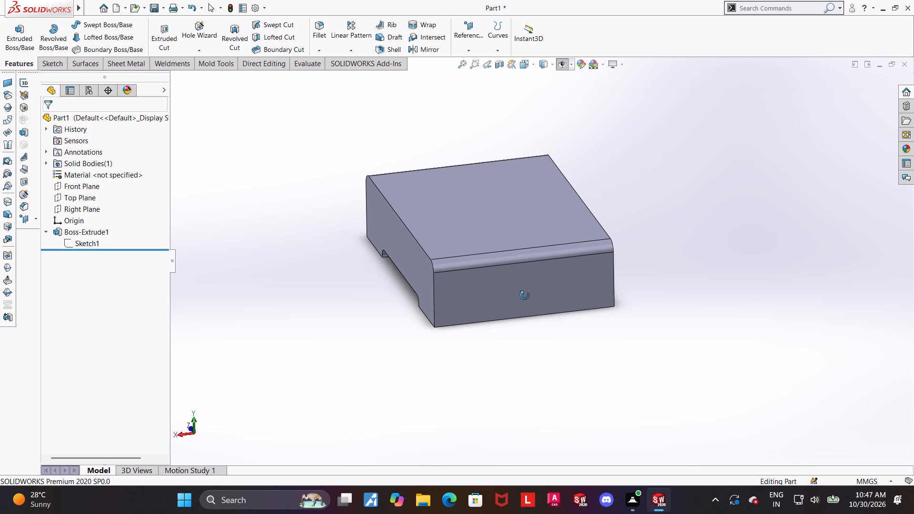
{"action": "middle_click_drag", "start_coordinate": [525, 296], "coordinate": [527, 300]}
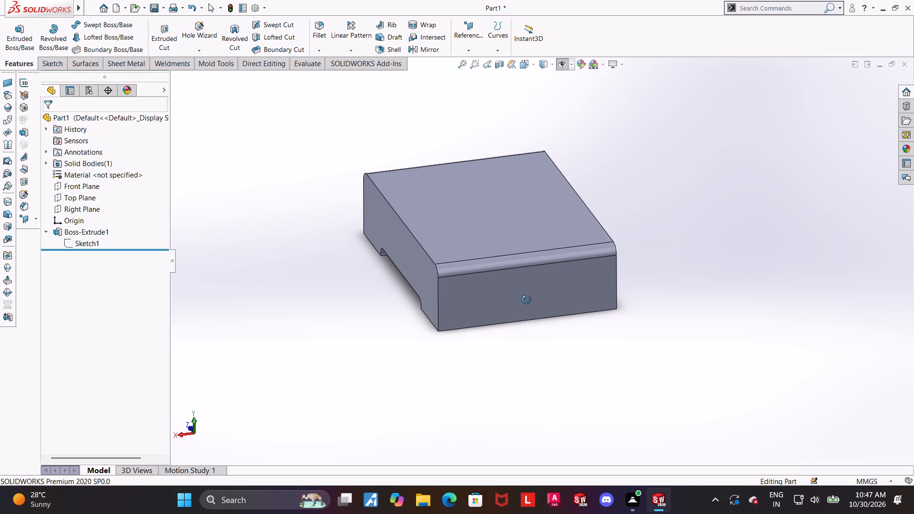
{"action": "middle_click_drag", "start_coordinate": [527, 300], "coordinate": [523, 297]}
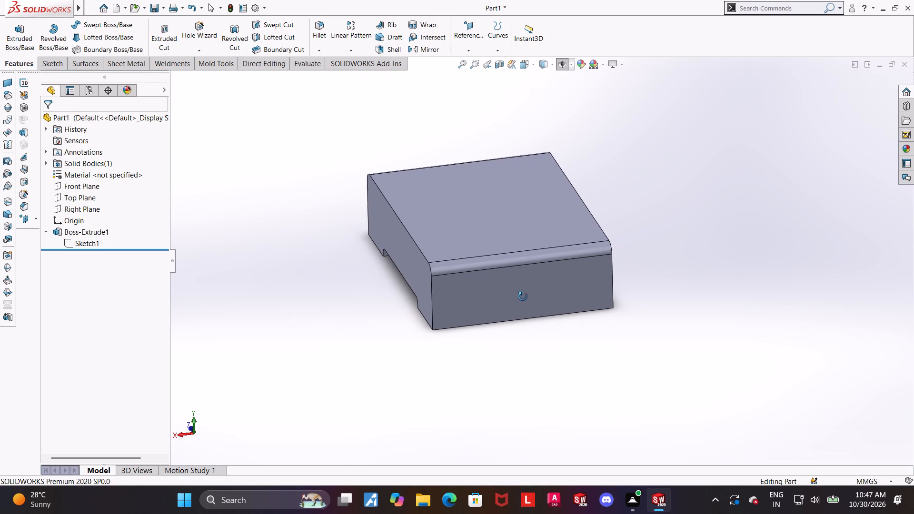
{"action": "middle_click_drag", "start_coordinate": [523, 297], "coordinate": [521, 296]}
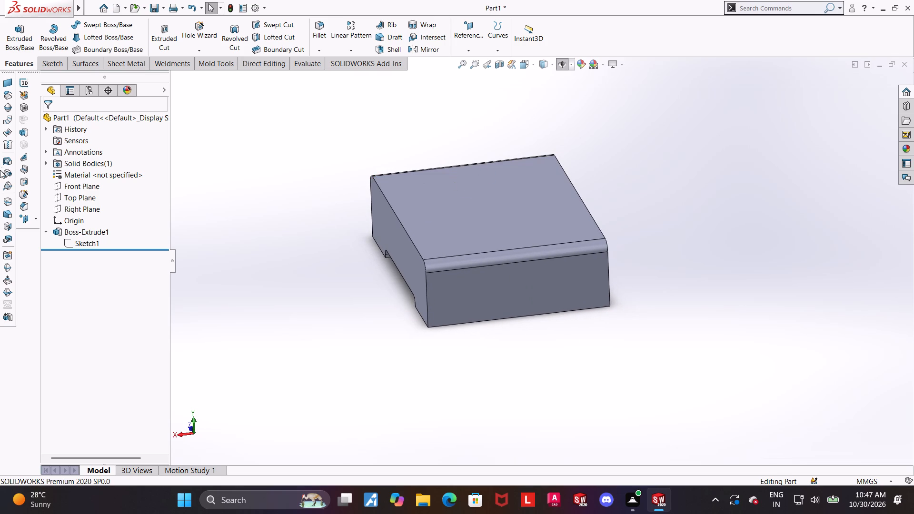
Start a new sketch on the Front Plane.
{"action": "left_click", "coordinate": [73, 186]}
{"action": "left_click", "coordinate": [78, 175]}
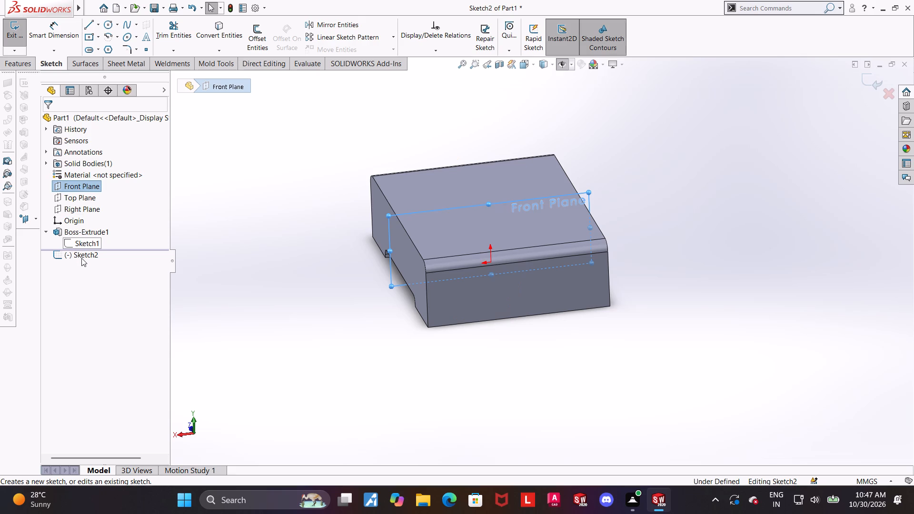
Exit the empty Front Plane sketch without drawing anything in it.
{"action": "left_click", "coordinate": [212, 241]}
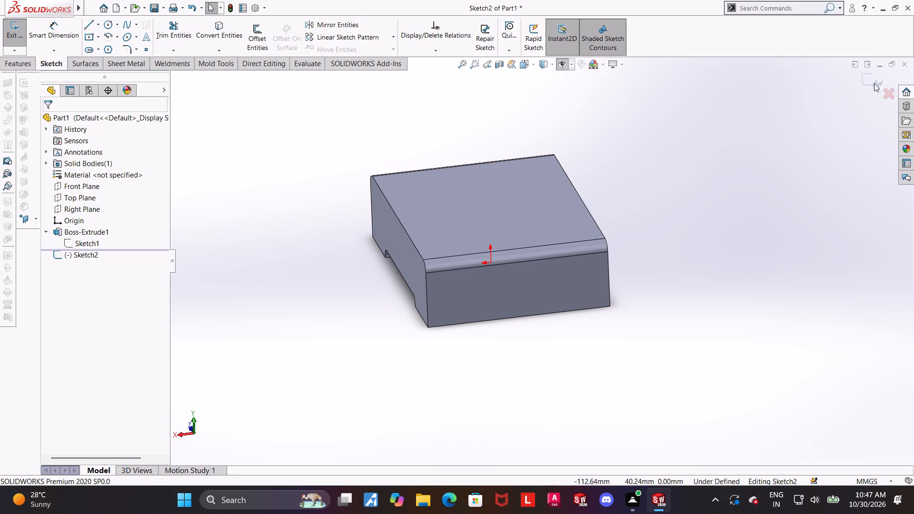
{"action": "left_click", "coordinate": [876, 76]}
Change the sketch plane of the block's extrusion profile from the Right Plane to the Front Plane.
{"action": "left_click", "coordinate": [75, 247]}
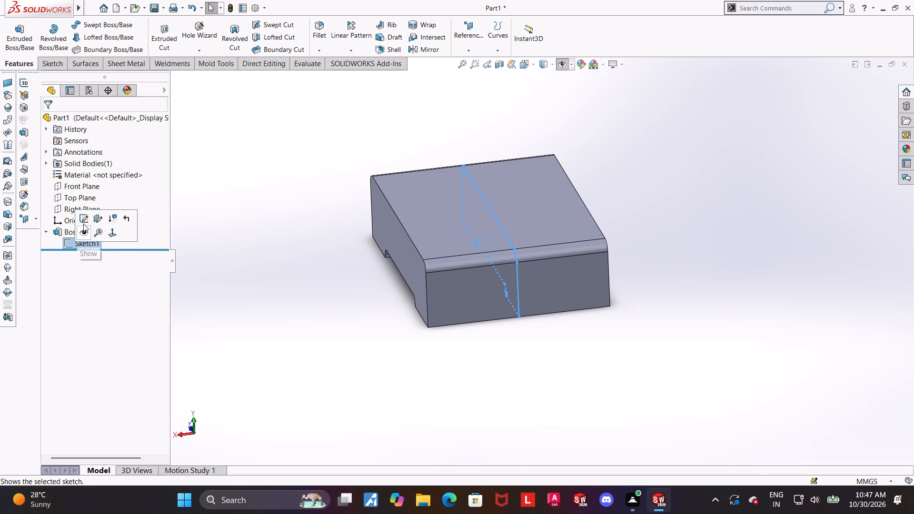
{"action": "left_click", "coordinate": [101, 217]}
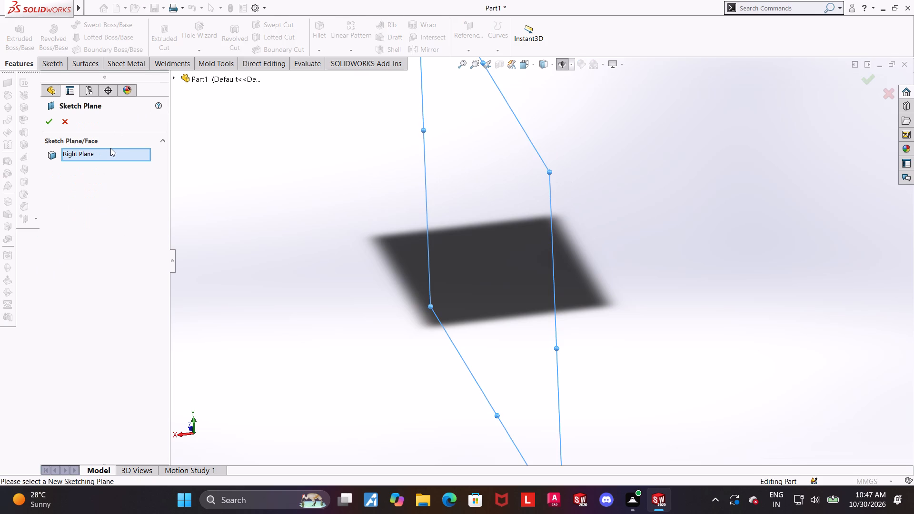
{"action": "right_click", "coordinate": [112, 152]}
{"action": "left_click", "coordinate": [127, 175]}
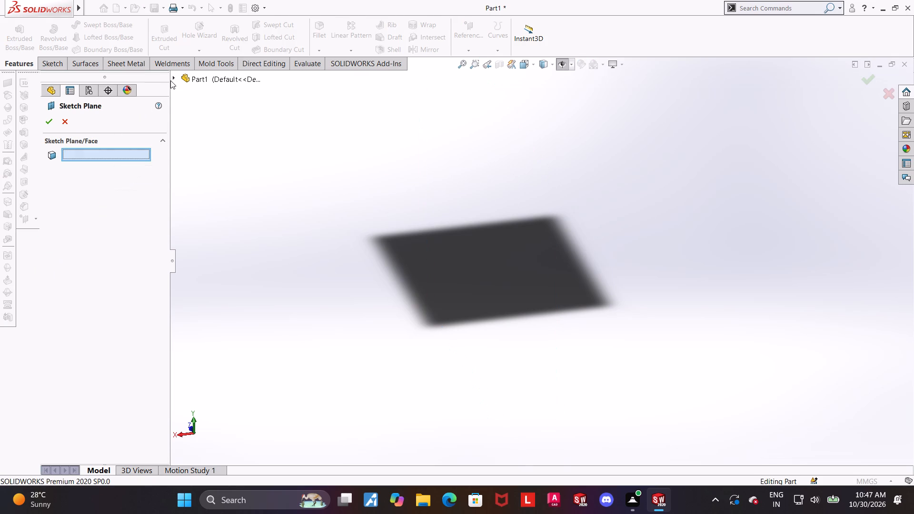
{"action": "left_click", "coordinate": [171, 79]}
{"action": "left_click", "coordinate": [202, 134]}
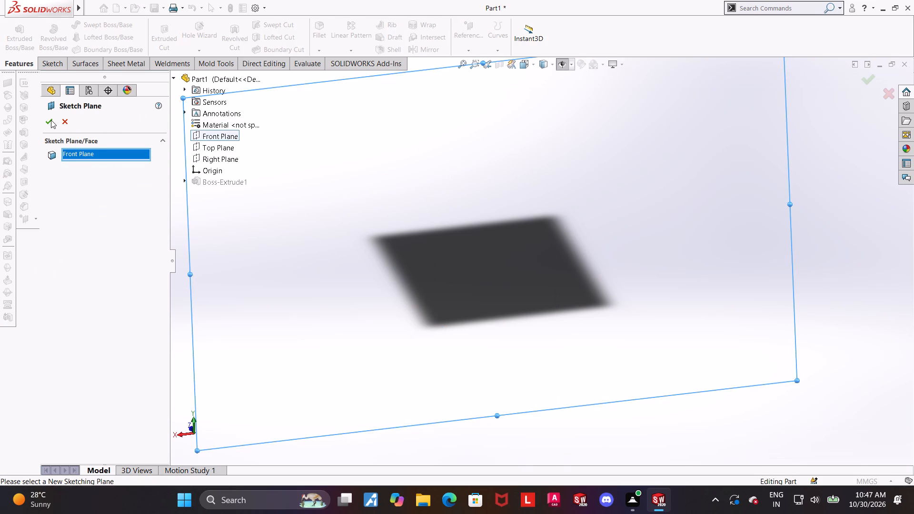
{"action": "left_click", "coordinate": [51, 120]}
Start a new sketch on the Right Plane and view it normal to the plane.
{"action": "scroll", "coordinate": [529, 250], "scroll_direction": "up", "scroll_amount": 1}
{"action": "left_click", "coordinate": [898, 236]}
{"action": "middle_click_drag", "start_coordinate": [736, 232], "coordinate": [634, 237]}
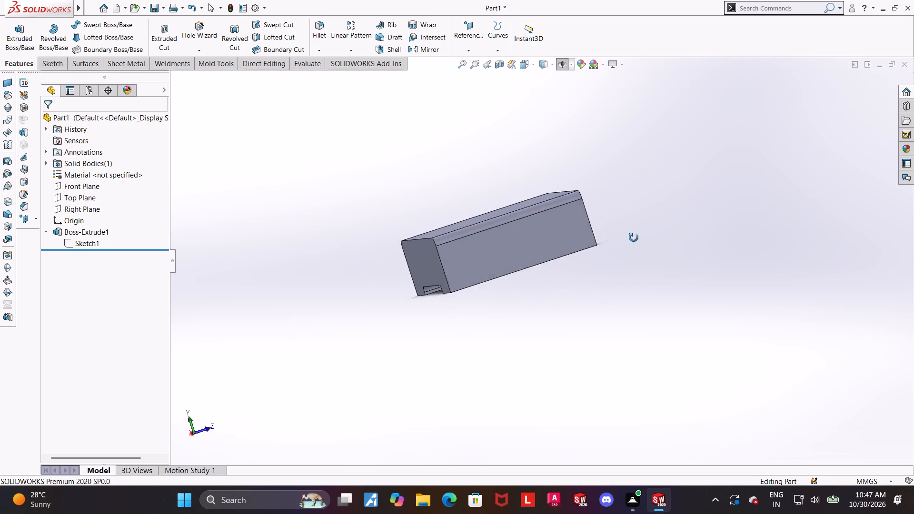
{"action": "middle_click_drag", "start_coordinate": [634, 237], "coordinate": [694, 289]}
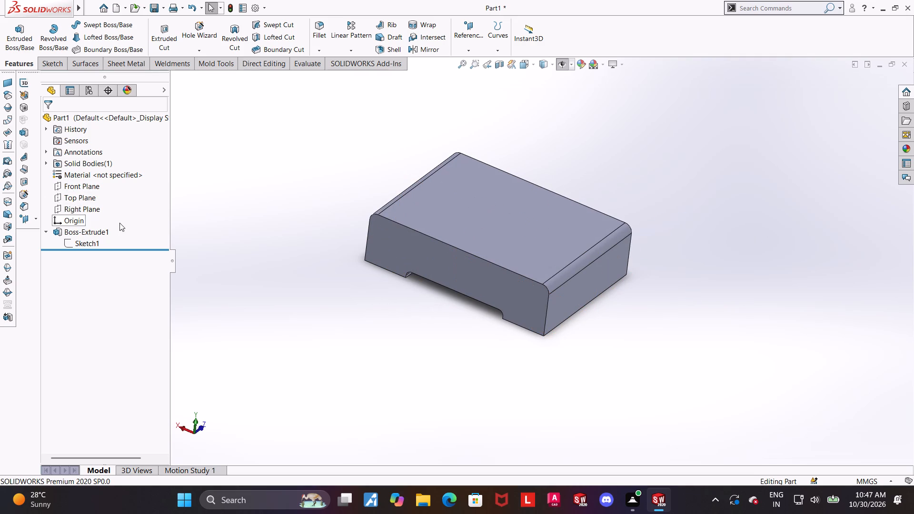
{"action": "left_click", "coordinate": [83, 210]}
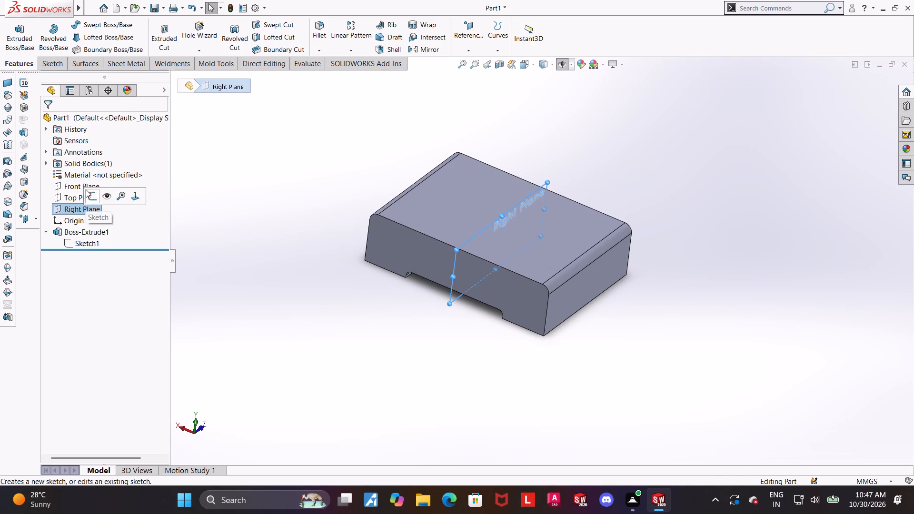
{"action": "left_click", "coordinate": [88, 194]}
{"action": "left_click", "coordinate": [87, 253]}
{"action": "left_click", "coordinate": [108, 243]}
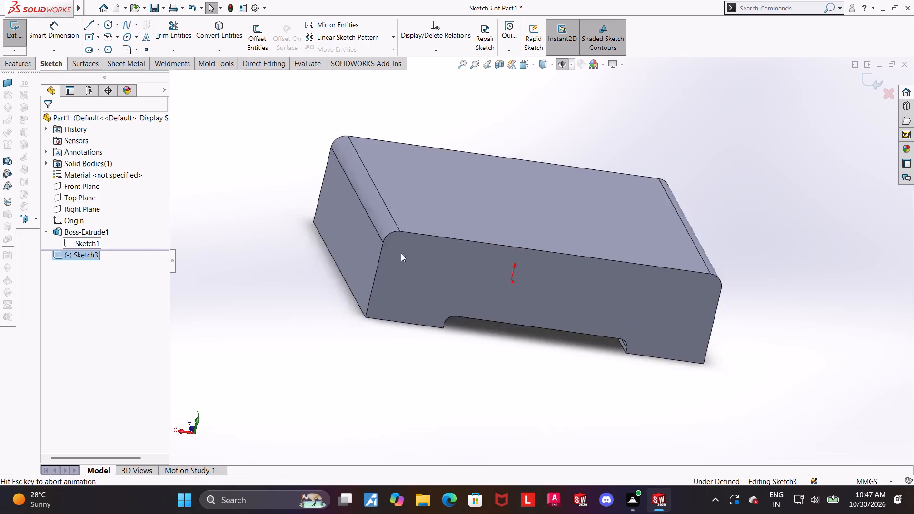
{"action": "scroll", "coordinate": [620, 262], "scroll_direction": "up", "scroll_amount": 4}
{"action": "scroll", "coordinate": [576, 190], "scroll_direction": "down", "scroll_amount": 1}
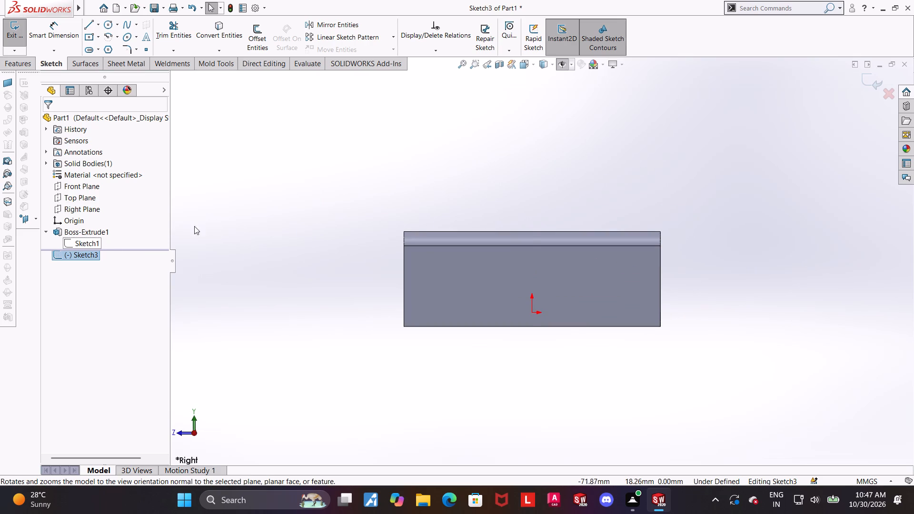
{"action": "scroll", "coordinate": [128, 206], "scroll_direction": "up", "scroll_amount": 4}
{"action": "scroll", "coordinate": [616, 158], "scroll_direction": "up", "scroll_amount": 2}
{"action": "scroll", "coordinate": [601, 176], "scroll_direction": "down", "scroll_amount": 2}
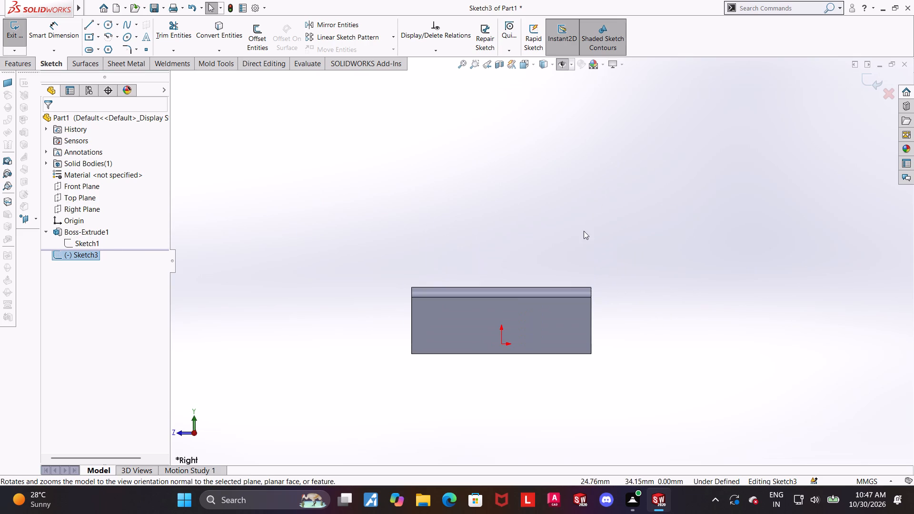
Draw a vertical centerline about 69 mm long upward from the origin.
{"action": "left_click", "coordinate": [97, 23]}
{"action": "left_click", "coordinate": [104, 49]}
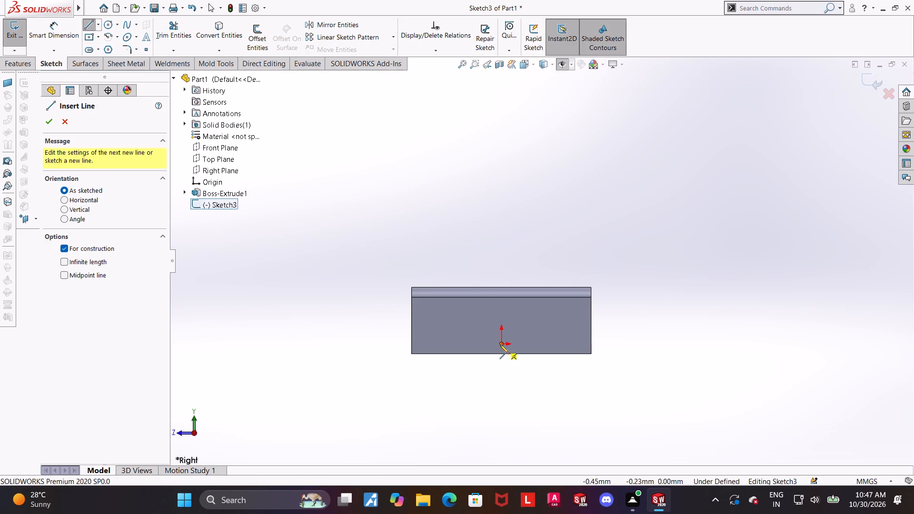
{"action": "left_click", "coordinate": [500, 345]}
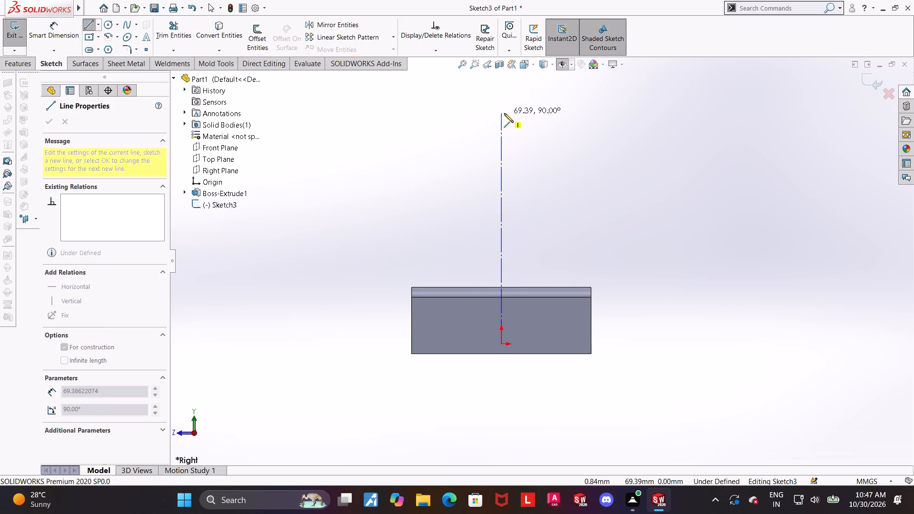
{"action": "left_click", "coordinate": [504, 113]}
{"action": "key", "text": "Escape"}
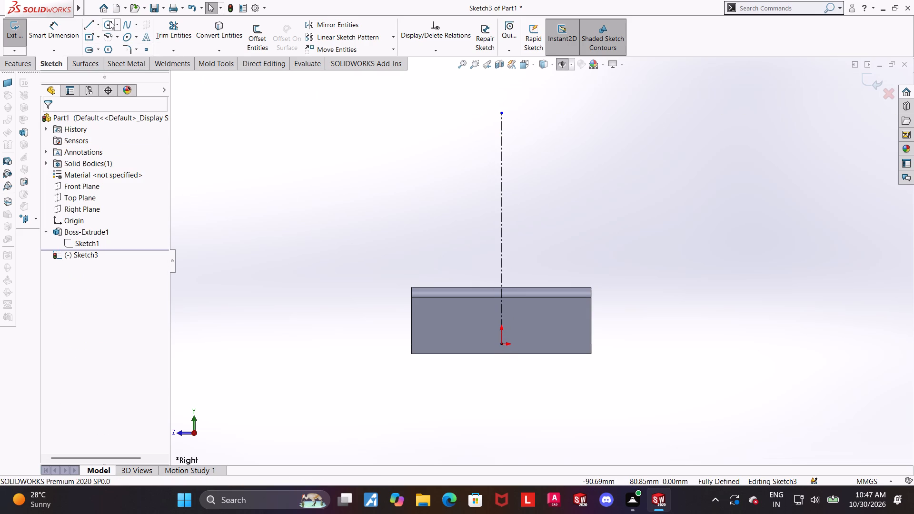
Draw a circle centred on the centerline's upper endpoint and set its diameter to 44 mm.
{"action": "left_click", "coordinate": [109, 21]}
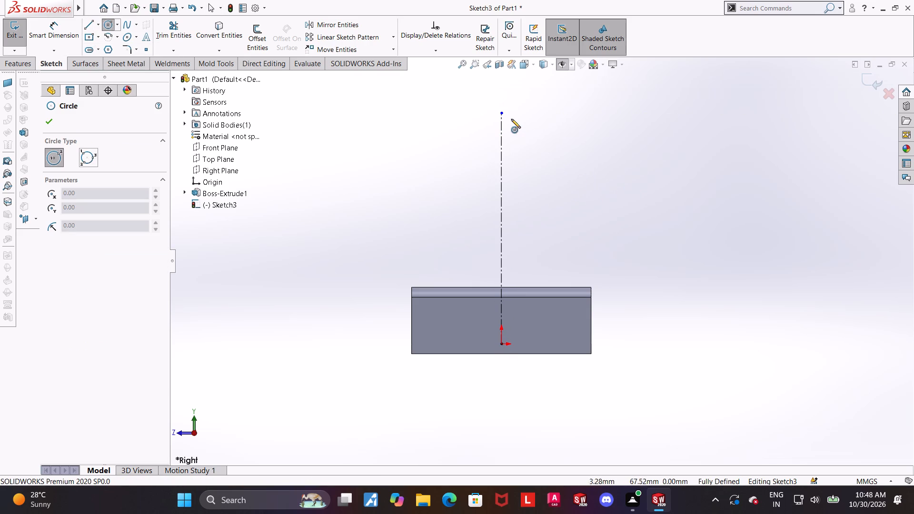
{"action": "left_click", "coordinate": [502, 111]}
{"action": "left_click", "coordinate": [603, 164]}
{"action": "key", "text": "Escape"}
{"action": "scroll", "coordinate": [603, 164], "scroll_direction": "up", "scroll_amount": 4}
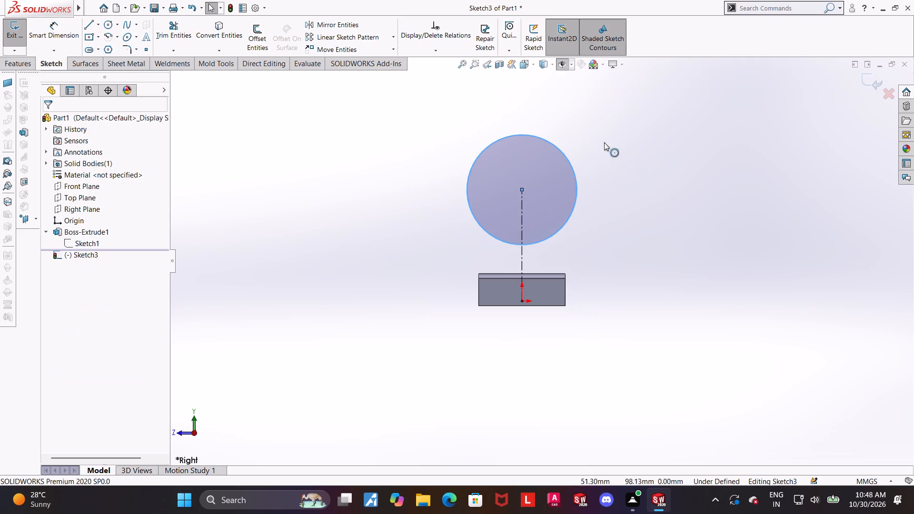
{"action": "scroll", "coordinate": [589, 139], "scroll_direction": "down", "scroll_amount": 3}
{"action": "left_click", "coordinate": [46, 30]}
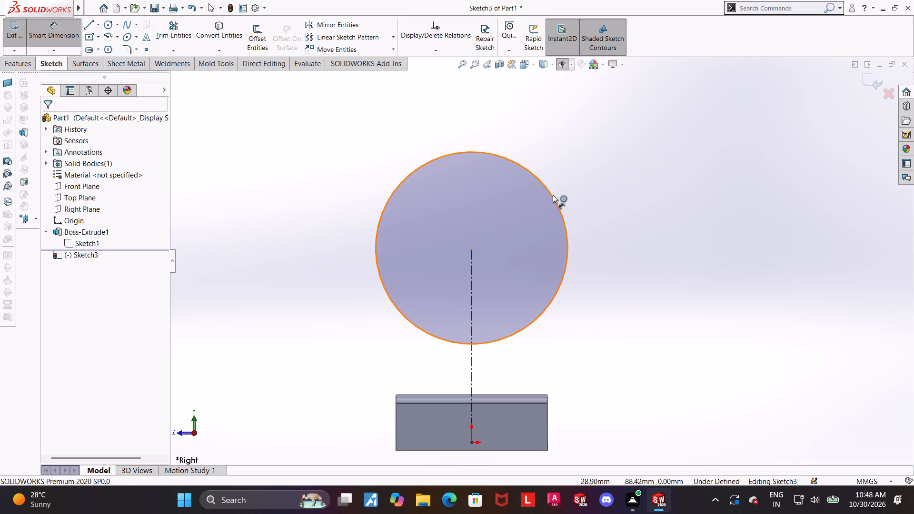
{"action": "left_click", "coordinate": [553, 195]}
{"action": "left_click", "coordinate": [590, 154]}
{"action": "type", "text": "44"}
{"action": "key", "text": "Return"}
{"action": "key", "text": "Escape"}
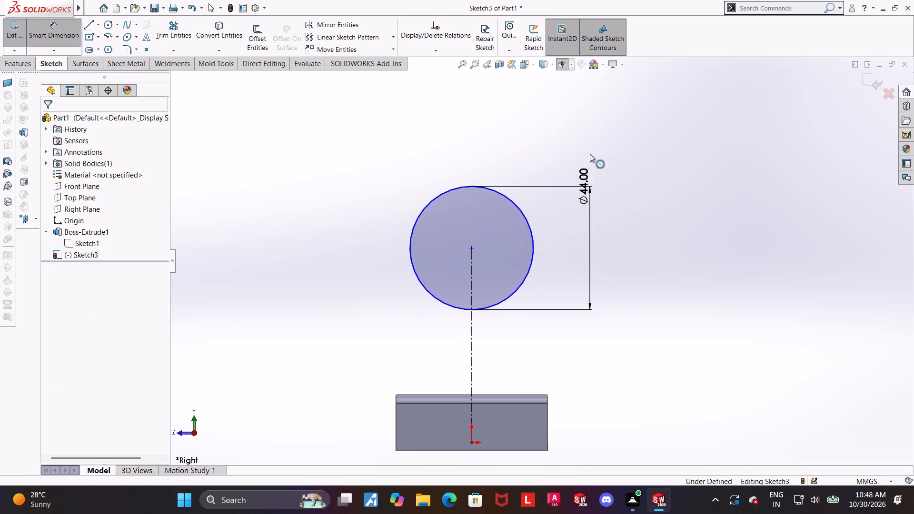
Dimension the circle's centre at 46 mm above the block's bottom edge.
{"action": "scroll", "coordinate": [601, 189], "scroll_direction": "up", "scroll_amount": 3}
{"action": "scroll", "coordinate": [626, 259], "scroll_direction": "down", "scroll_amount": 3}
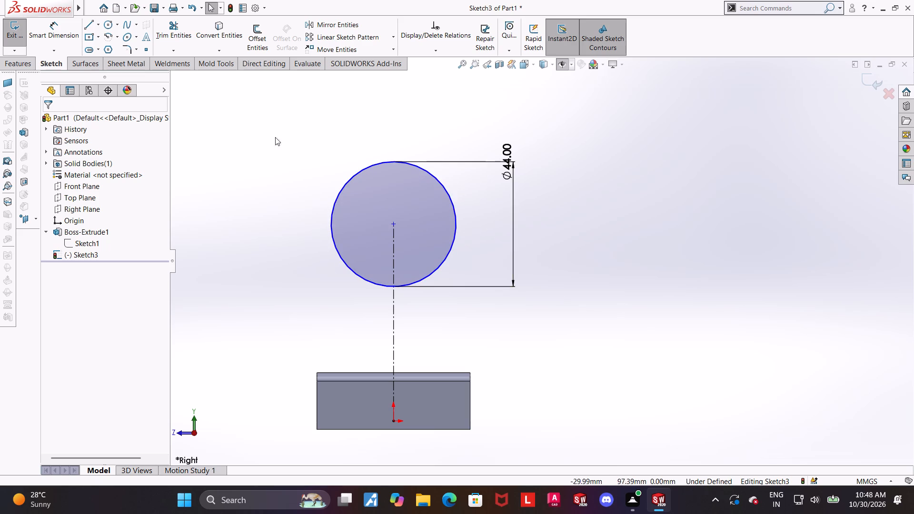
{"action": "left_click", "coordinate": [66, 30]}
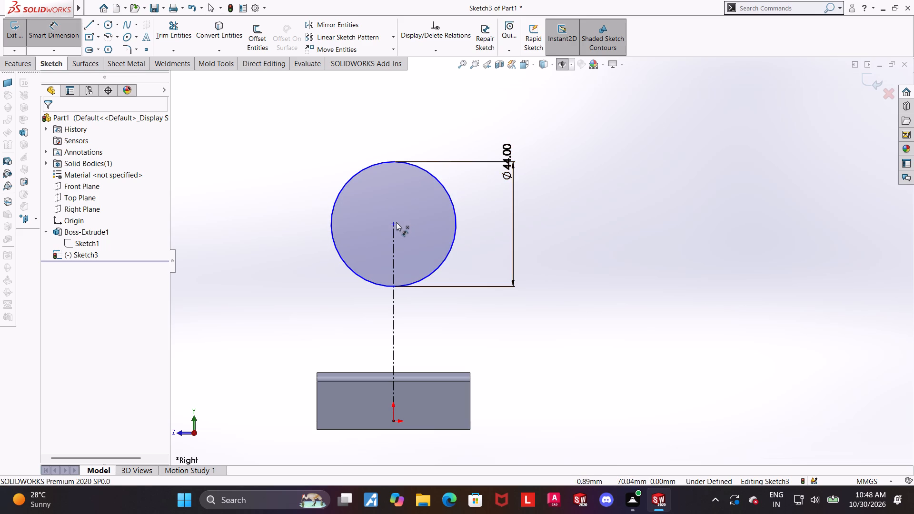
{"action": "left_click", "coordinate": [396, 222]}
{"action": "left_click", "coordinate": [426, 430]}
{"action": "left_click", "coordinate": [571, 405]}
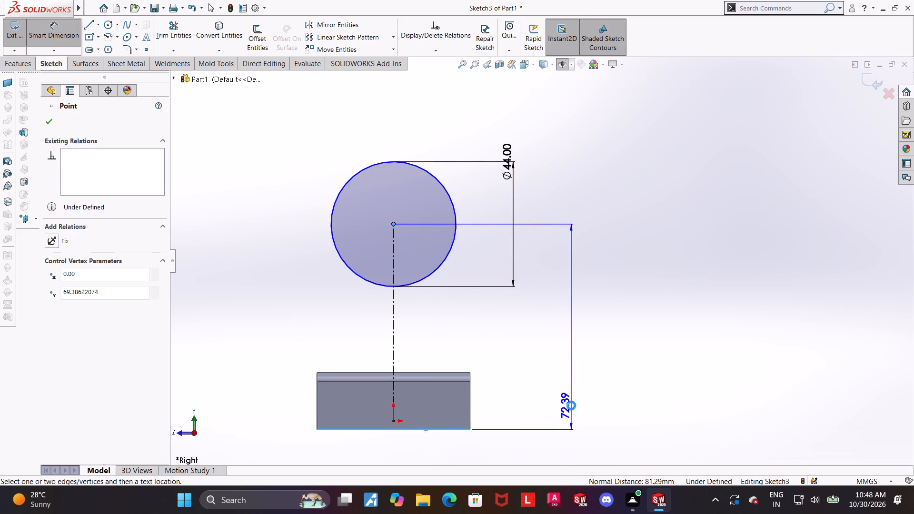
{"action": "type", "text": "46"}
{"action": "key", "text": "Return"}
{"action": "key", "text": "Escape"}
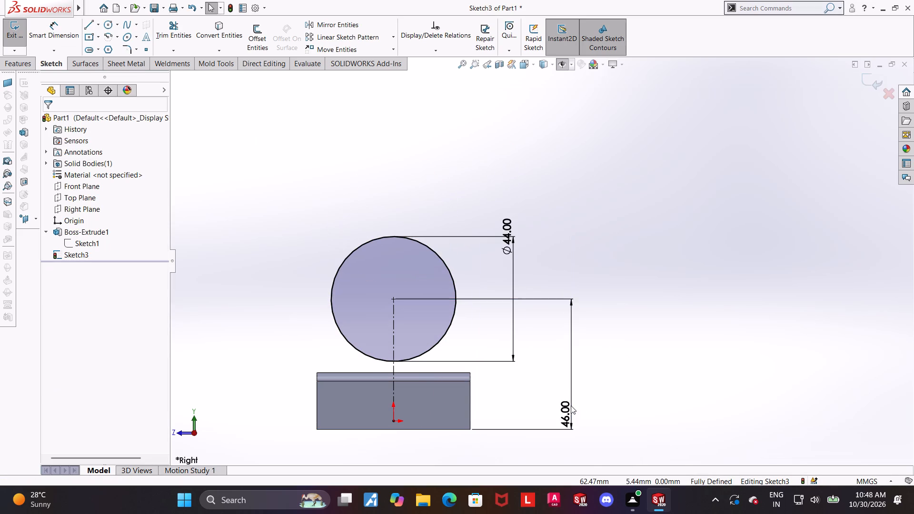
{"action": "left_click", "coordinate": [652, 356]}
Draw three connected lines from one side quadrant of the circle down 26 mm, along the block's top edge, and up to the opposite quadrant.
{"action": "scroll", "coordinate": [519, 354], "scroll_direction": "down", "scroll_amount": 1}
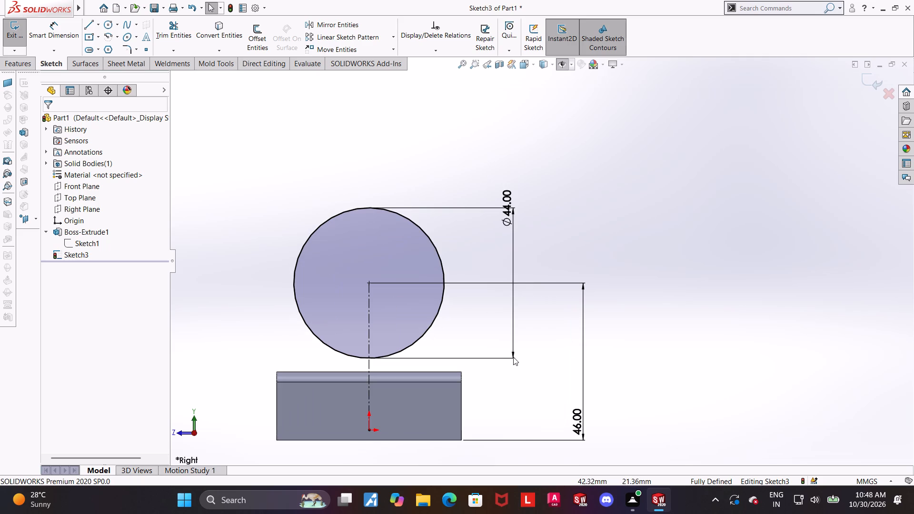
{"action": "left_click", "coordinate": [87, 24]}
{"action": "left_click", "coordinate": [293, 281]}
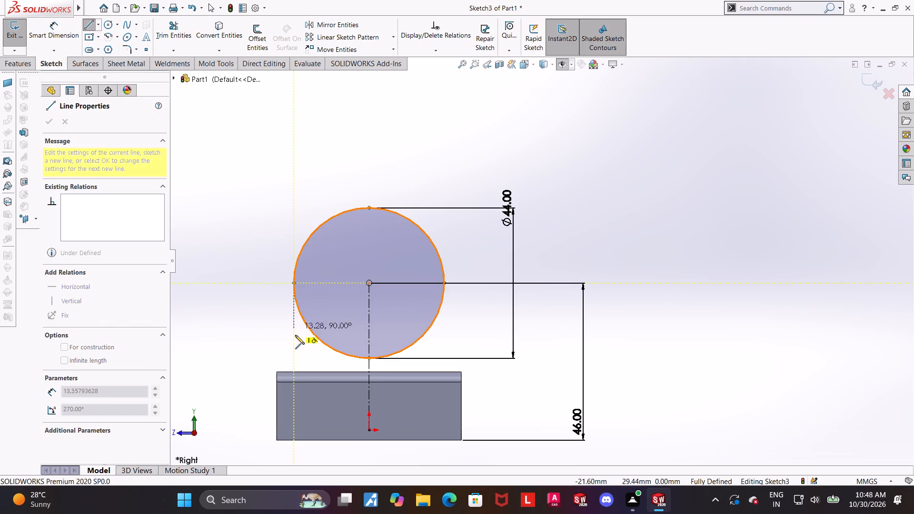
{"action": "left_click", "coordinate": [296, 372]}
{"action": "left_click", "coordinate": [443, 373]}
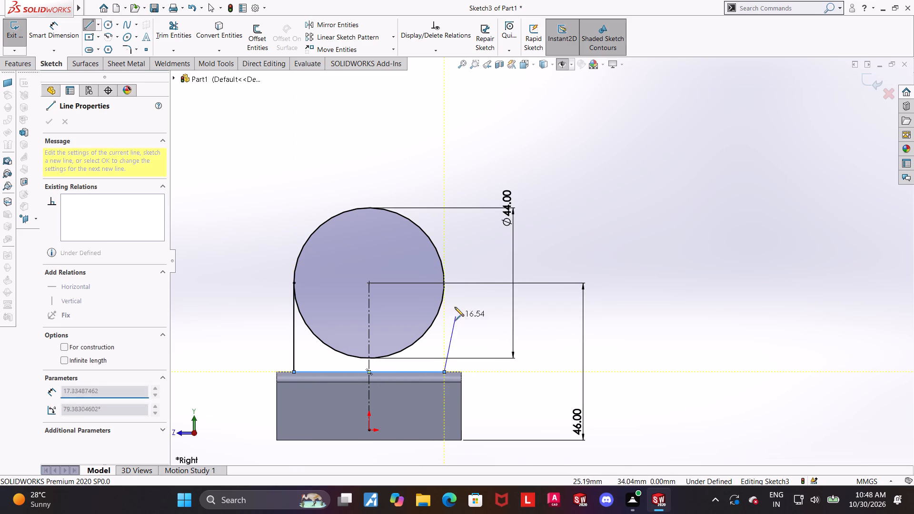
{"action": "left_click", "coordinate": [446, 283]}
{"action": "key", "text": "Escape"}
{"action": "key", "text": "Escape"}
Trim away the circle's lower half between the two vertical lines to leave an arch-shaped profile.
{"action": "left_click", "coordinate": [168, 24]}
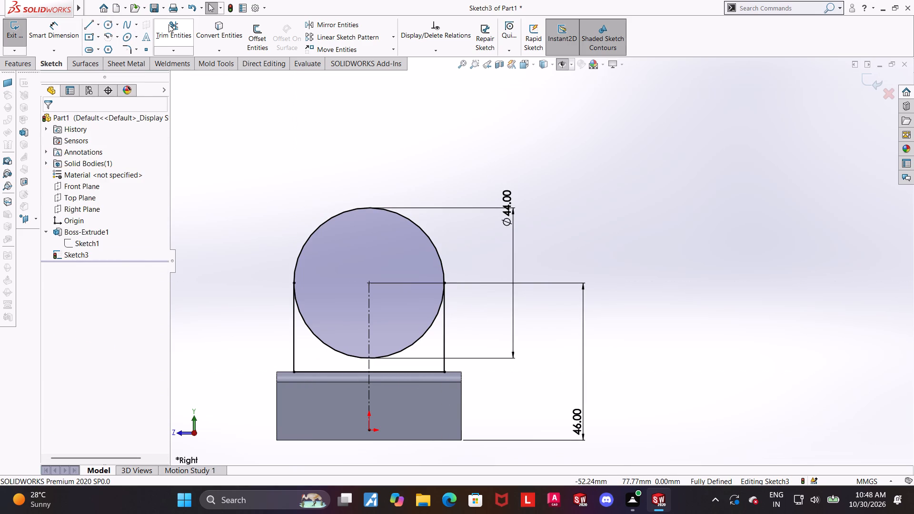
{"action": "left_click_drag", "start_coordinate": [331, 320], "coordinate": [316, 353]}
{"action": "left_click_drag", "start_coordinate": [425, 343], "coordinate": [403, 318]}
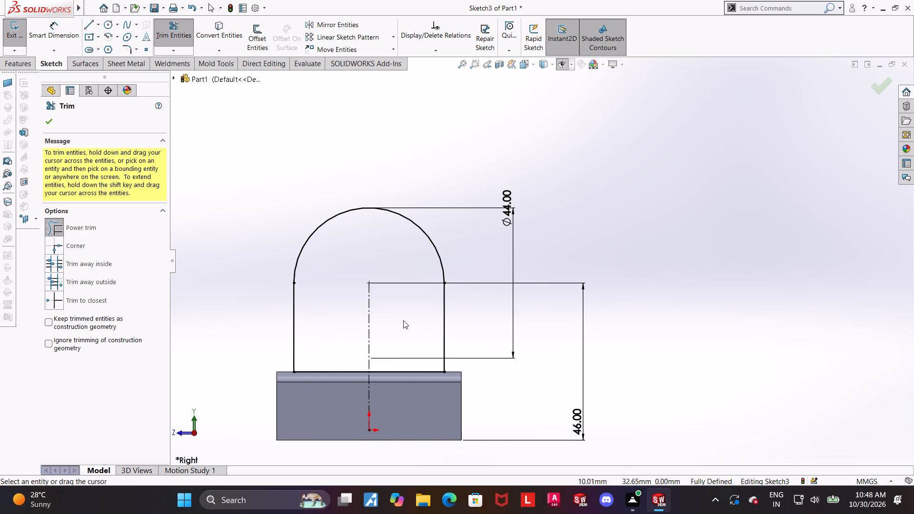
{"action": "scroll", "coordinate": [477, 355], "scroll_direction": "up", "scroll_amount": 4}
{"action": "key", "text": "Escape"}
Replace the arch's 44 mm diameter dimension with a radius dimension on its upper arc.
{"action": "scroll", "coordinate": [489, 333], "scroll_direction": "down", "scroll_amount": 3}
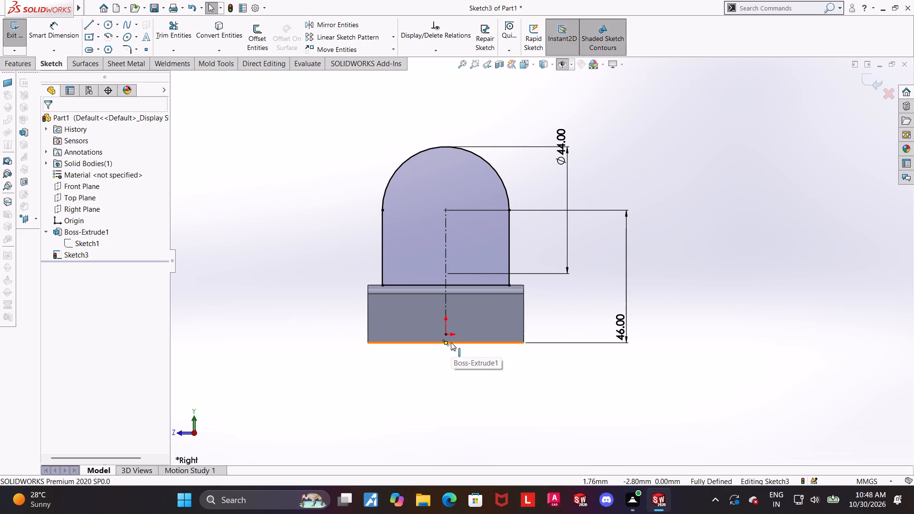
{"action": "scroll", "coordinate": [552, 338], "scroll_direction": "up", "scroll_amount": 1}
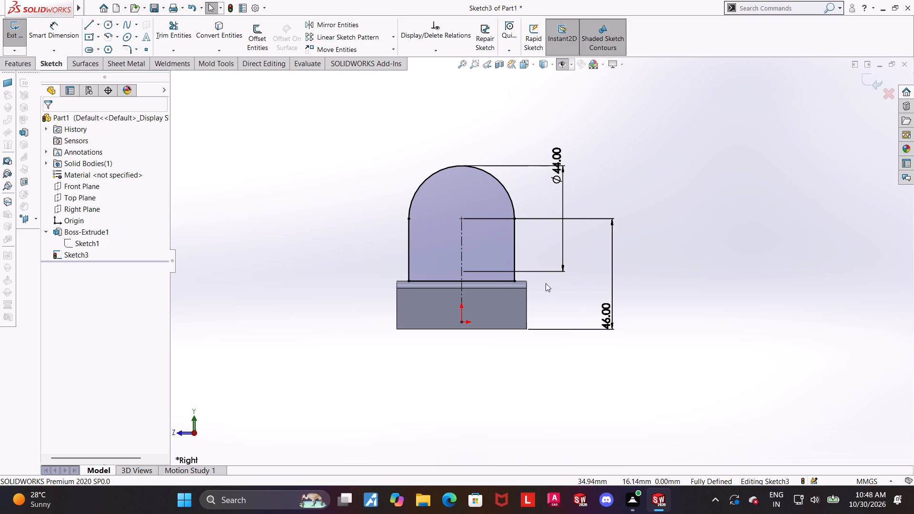
{"action": "scroll", "coordinate": [480, 246], "scroll_direction": "up", "scroll_amount": 1}
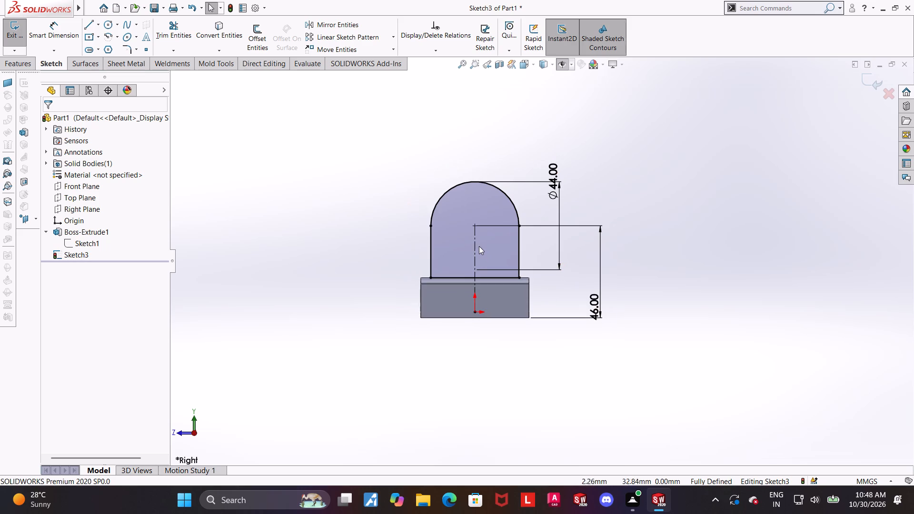
{"action": "scroll", "coordinate": [510, 220], "scroll_direction": "down", "scroll_amount": 2}
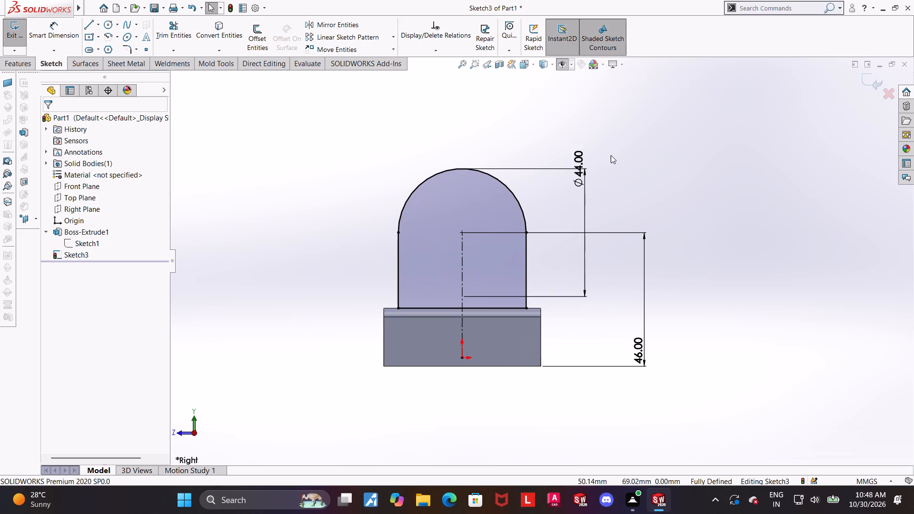
{"action": "right_click", "coordinate": [574, 167]}
{"action": "left_click", "coordinate": [592, 290]}
{"action": "left_click", "coordinate": [596, 279]}
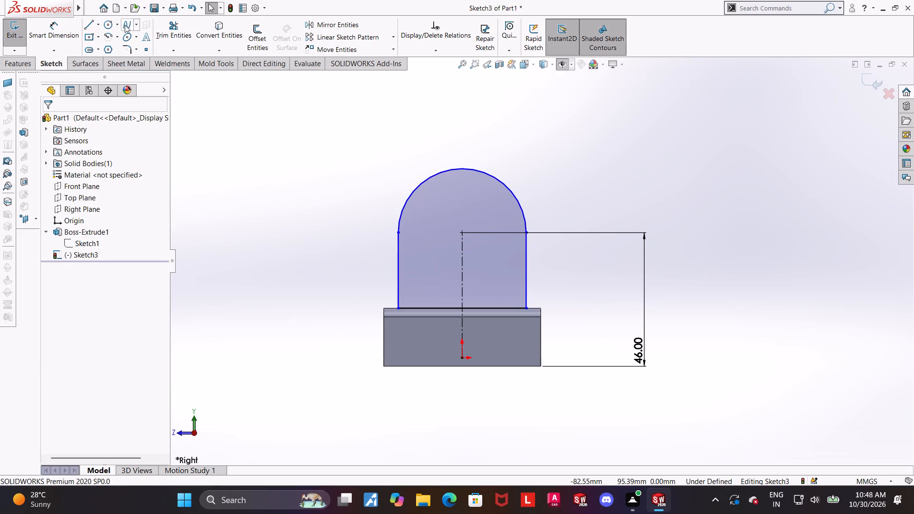
{"action": "left_click", "coordinate": [71, 28]}
{"action": "left_click", "coordinate": [507, 187]}
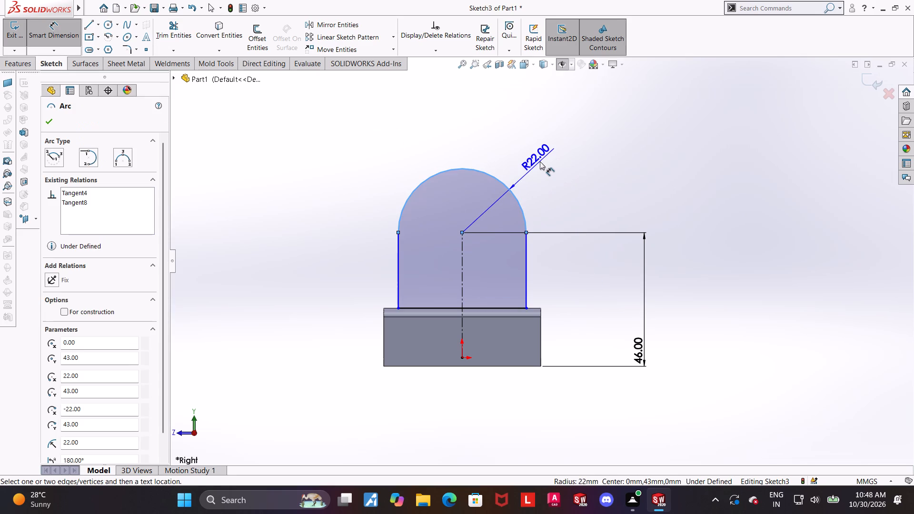
{"action": "left_click", "coordinate": [540, 161]}
{"action": "left_click", "coordinate": [500, 145]}
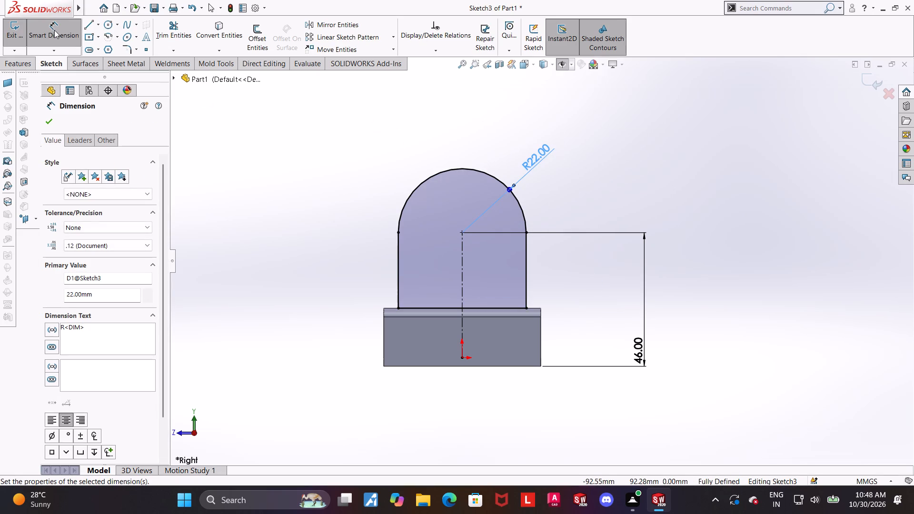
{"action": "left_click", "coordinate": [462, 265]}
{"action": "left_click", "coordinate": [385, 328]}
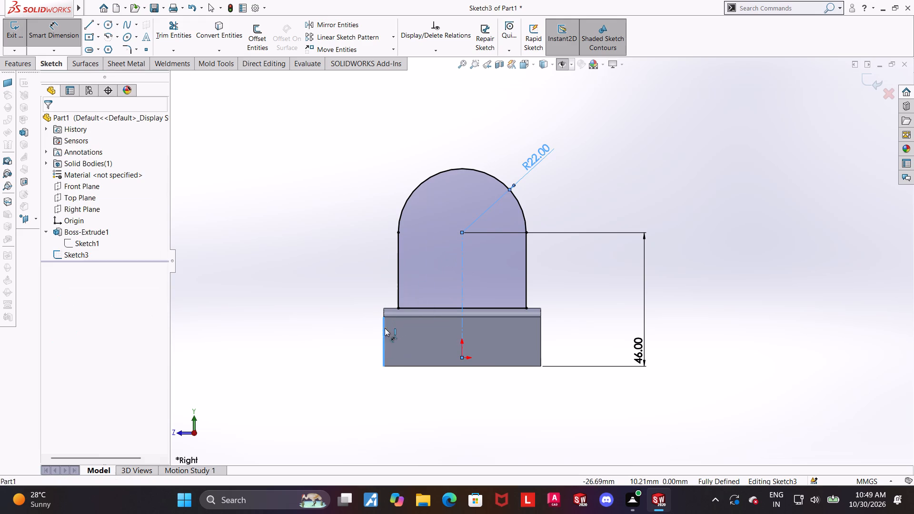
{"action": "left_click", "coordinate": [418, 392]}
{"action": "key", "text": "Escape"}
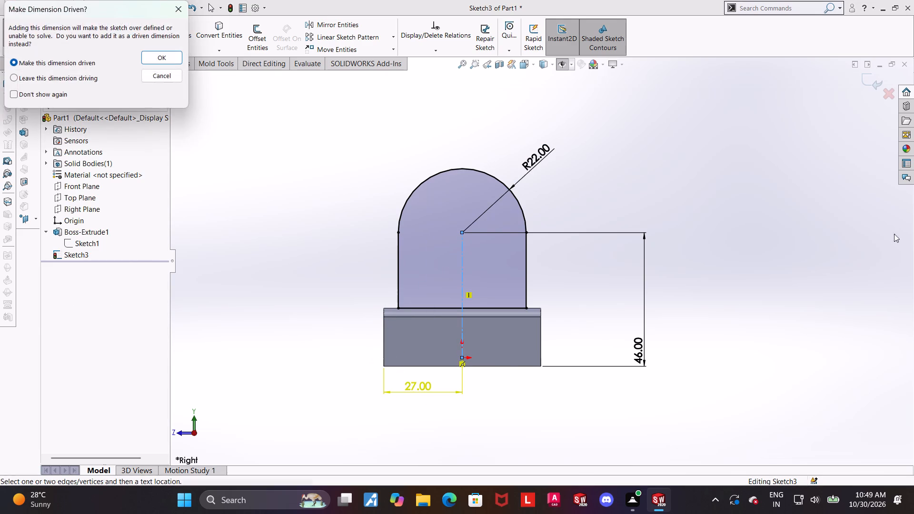
Exit the sketch and extrude the arch profile 40 mm with the Mid Plane end condition, merged with the block.
{"action": "left_click", "coordinate": [863, 74]}
{"action": "scroll", "coordinate": [675, 158], "scroll_direction": "up", "scroll_amount": 2}
{"action": "middle_click_drag", "start_coordinate": [620, 171], "coordinate": [655, 182]}
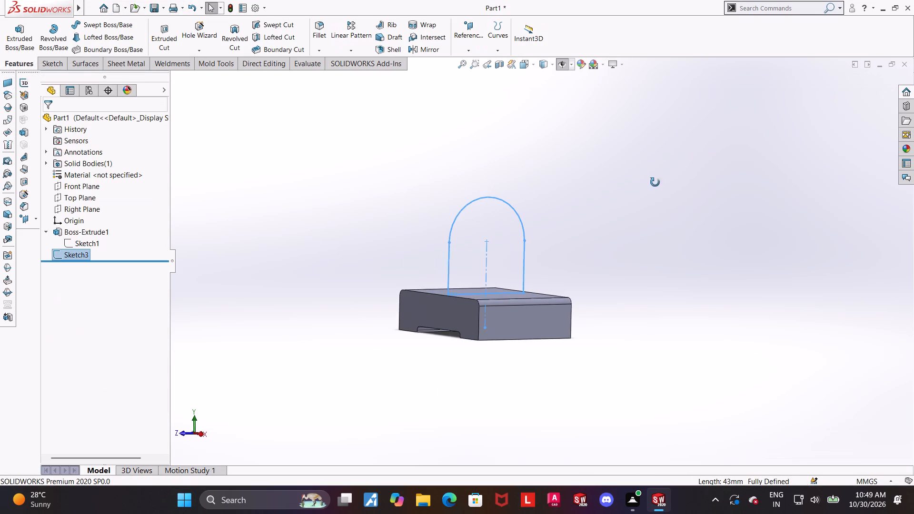
{"action": "middle_click_drag", "start_coordinate": [655, 182], "coordinate": [655, 183]}
{"action": "left_click", "coordinate": [11, 25]}
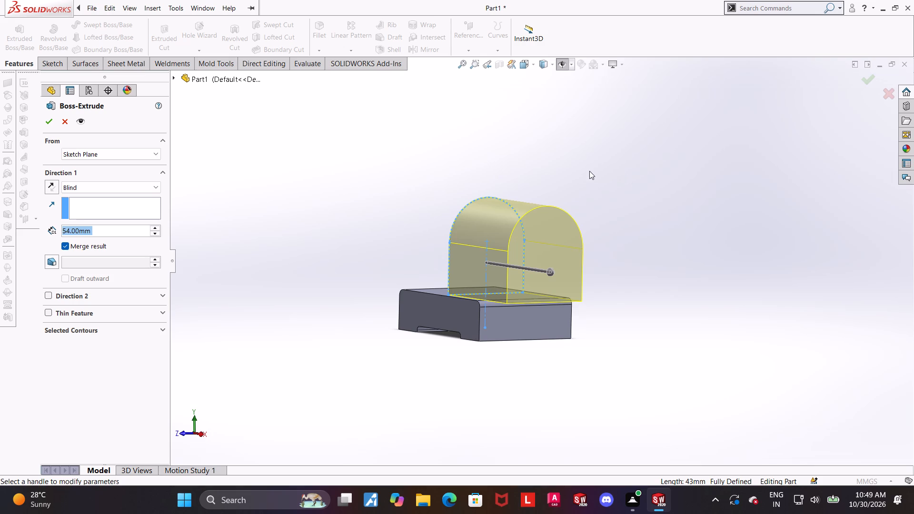
{"action": "left_click", "coordinate": [109, 187]}
{"action": "left_click", "coordinate": [93, 244]}
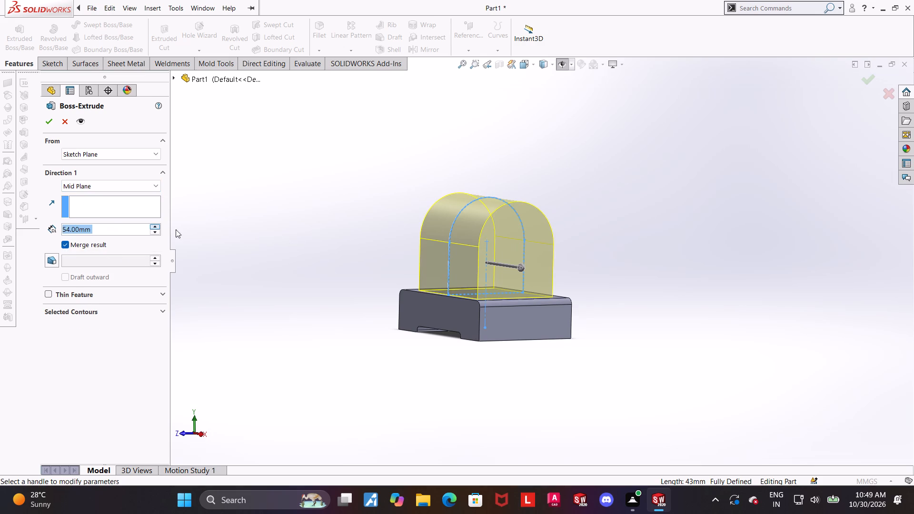
{"action": "type", "text": "40"}
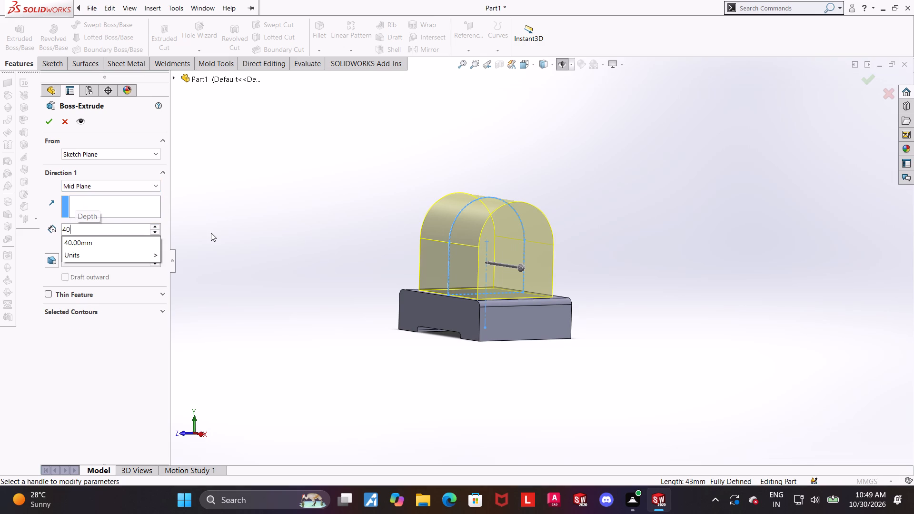
{"action": "key", "text": "Return"}
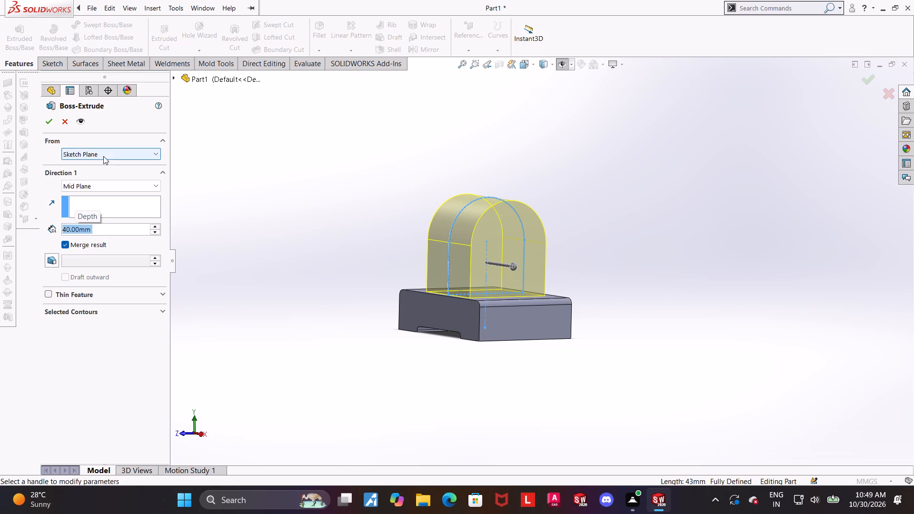
{"action": "left_click", "coordinate": [272, 267]}
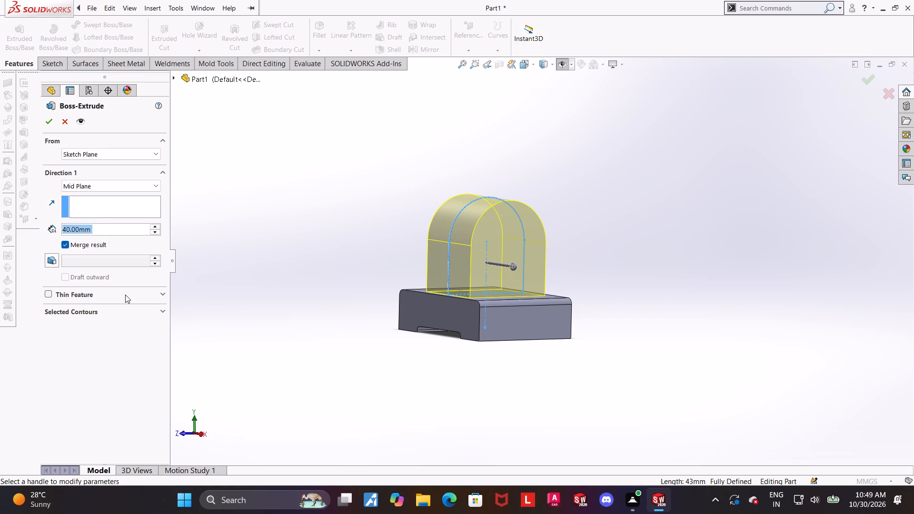
{"action": "left_click", "coordinate": [123, 312]}
{"action": "left_click", "coordinate": [123, 312]}
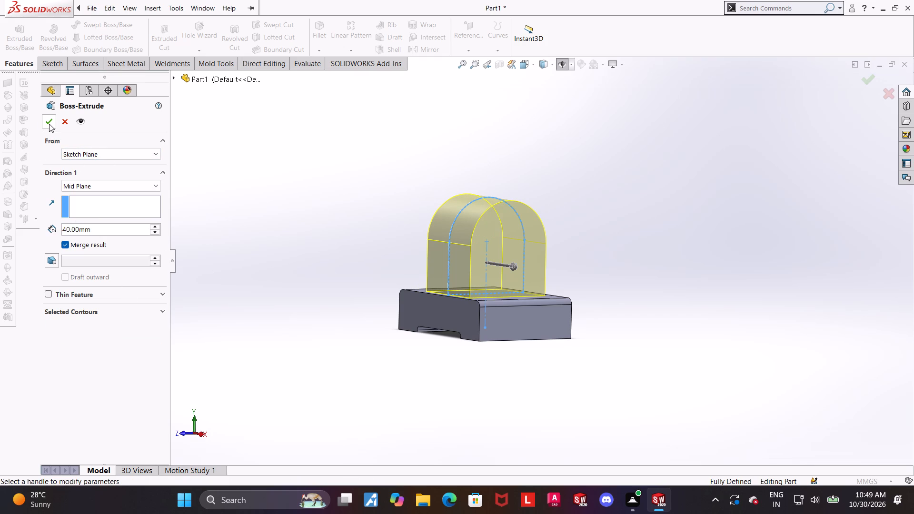
{"action": "left_click", "coordinate": [49, 124]}
Examine the arch-shaped boss on the notched block, facing its flat arched end face and from several angles.
{"action": "left_click", "coordinate": [375, 277]}
{"action": "middle_click_drag", "start_coordinate": [382, 277], "coordinate": [377, 269]}
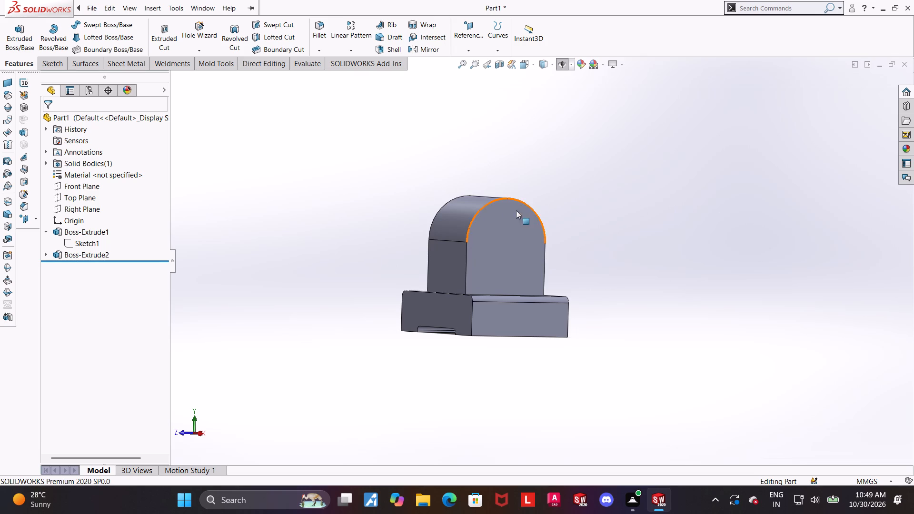
{"action": "middle_click_drag", "start_coordinate": [507, 212], "coordinate": [507, 263]}
{"action": "scroll", "coordinate": [484, 217], "scroll_direction": "down", "scroll_amount": 2}
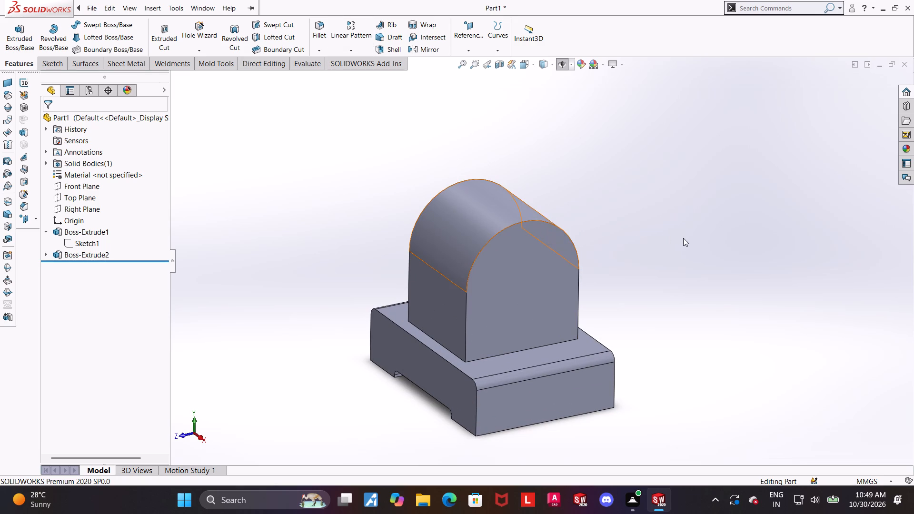
{"action": "scroll", "coordinate": [683, 238], "scroll_direction": "up", "scroll_amount": 1}
{"action": "left_click", "coordinate": [532, 263]}
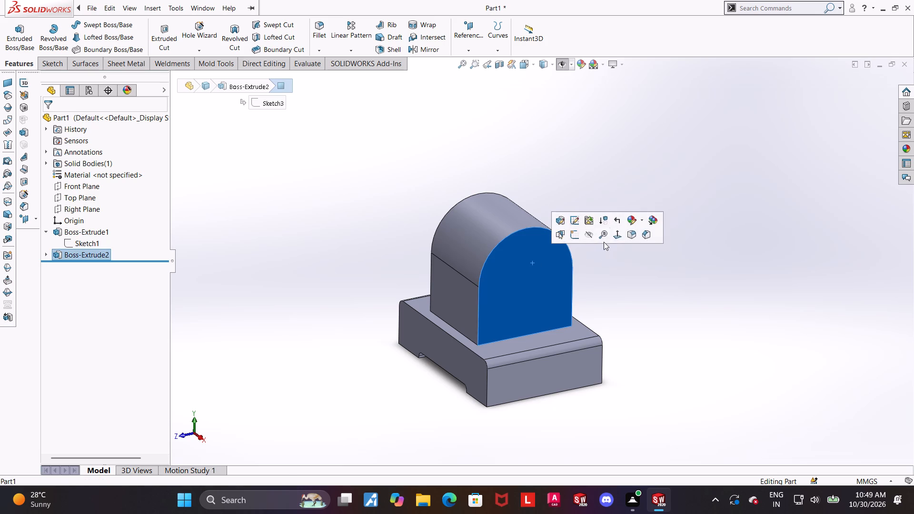
{"action": "left_click", "coordinate": [616, 233]}
{"action": "scroll", "coordinate": [623, 254], "scroll_direction": "up", "scroll_amount": 3}
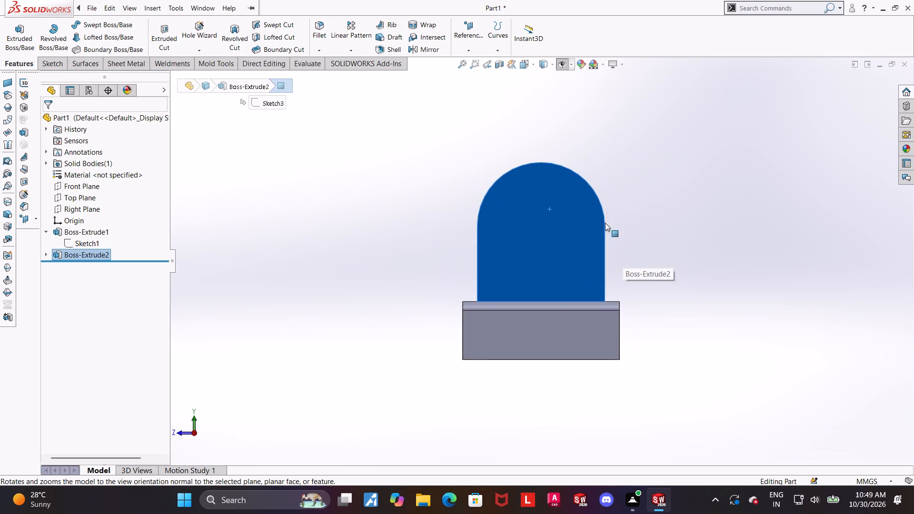
{"action": "left_click", "coordinate": [656, 159]}
{"action": "scroll", "coordinate": [619, 178], "scroll_direction": "down", "scroll_amount": 1}
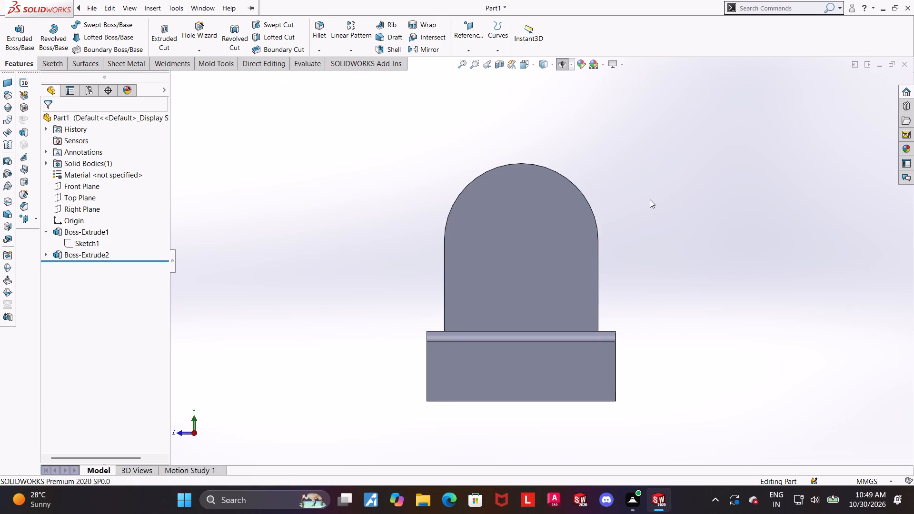
{"action": "scroll", "coordinate": [638, 200], "scroll_direction": "down", "scroll_amount": 1}
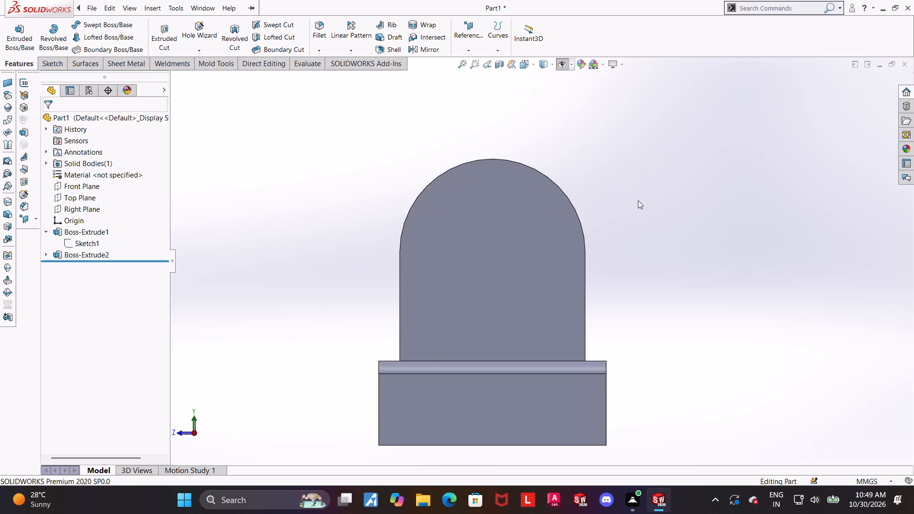
{"action": "left_click", "coordinate": [625, 230]}
{"action": "middle_click_drag", "start_coordinate": [601, 229], "coordinate": [618, 234]}
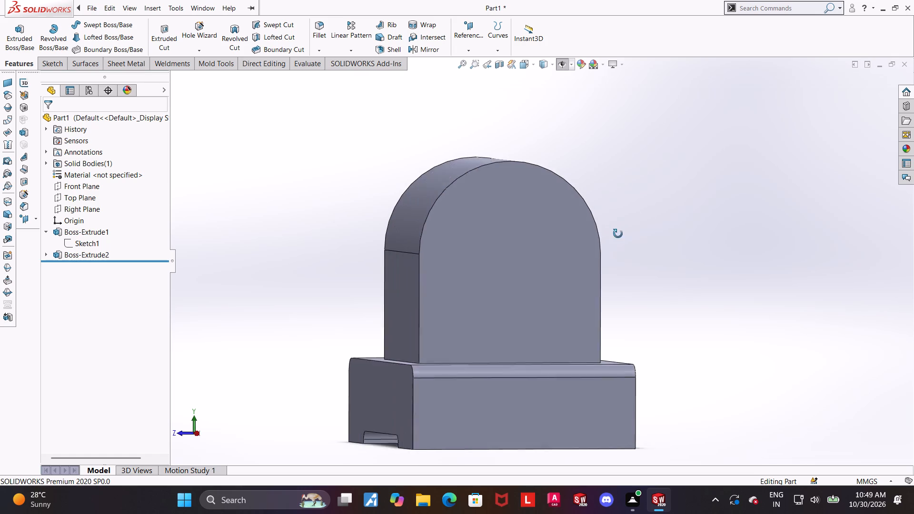
{"action": "middle_click_drag", "start_coordinate": [618, 234], "coordinate": [723, 281]}
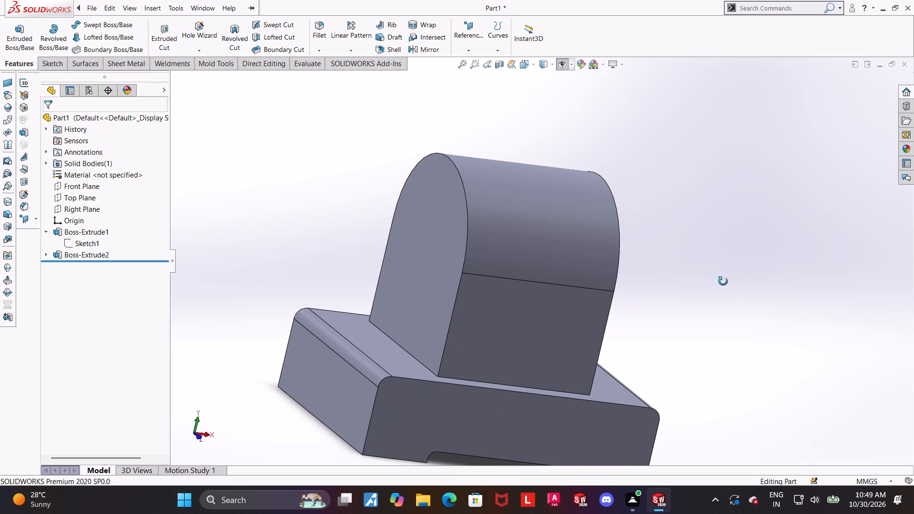
{"action": "middle_click_drag", "start_coordinate": [723, 281], "coordinate": [743, 268]}
{"action": "middle_click_drag", "start_coordinate": [651, 253], "coordinate": [614, 248]}
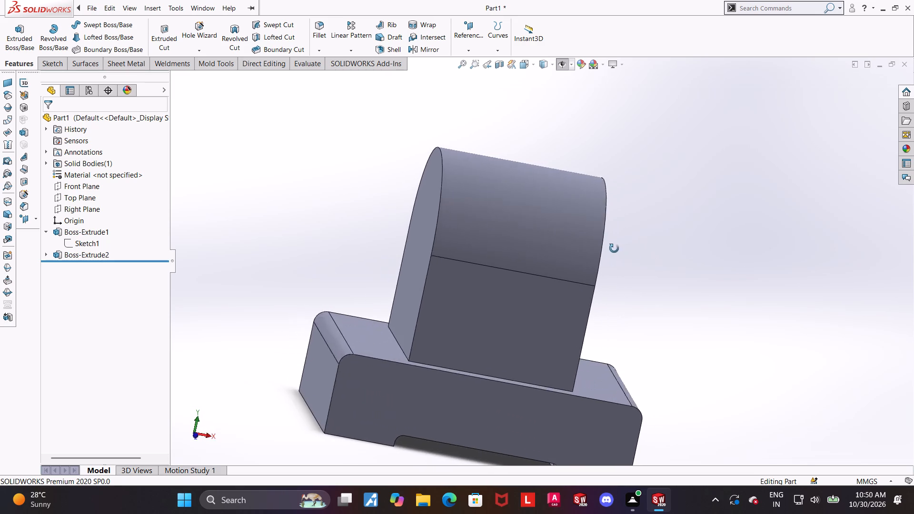
{"action": "middle_click_drag", "start_coordinate": [614, 248], "coordinate": [565, 260]}
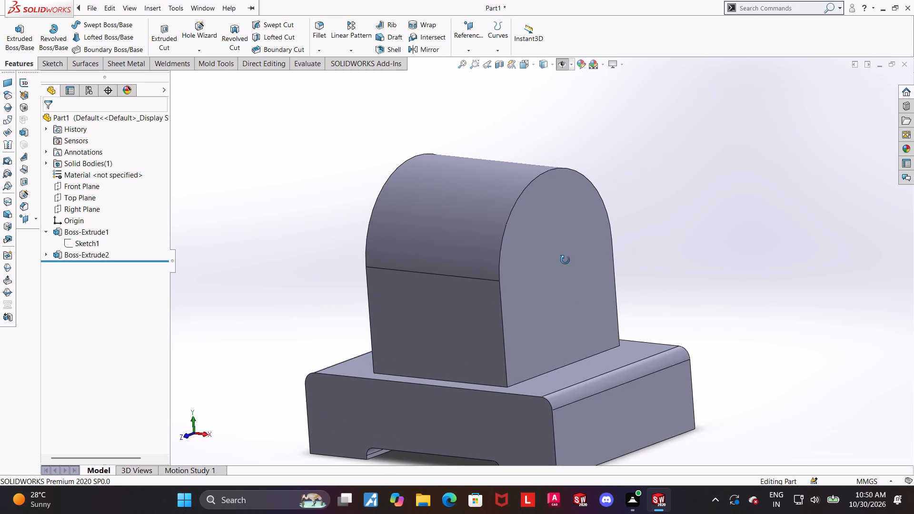
{"action": "middle_click_drag", "start_coordinate": [565, 260], "coordinate": [561, 263]}
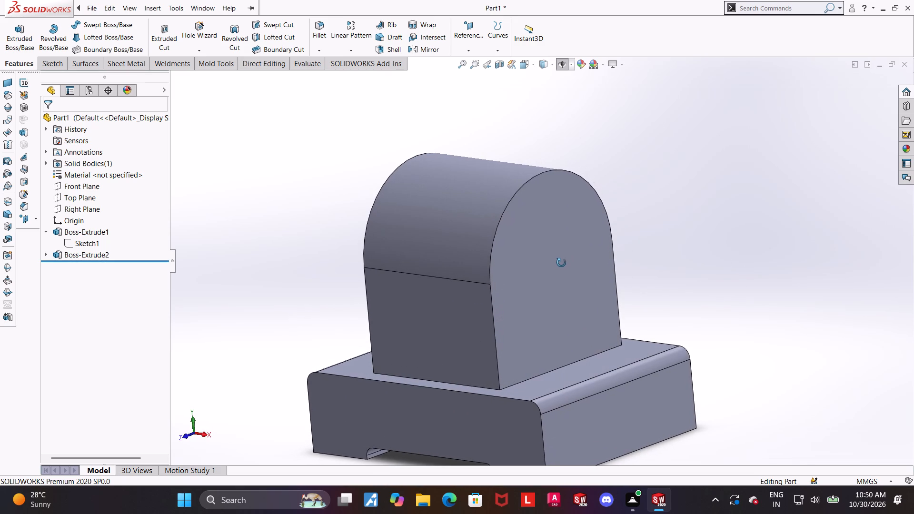
{"action": "middle_click_drag", "start_coordinate": [561, 263], "coordinate": [561, 264]}
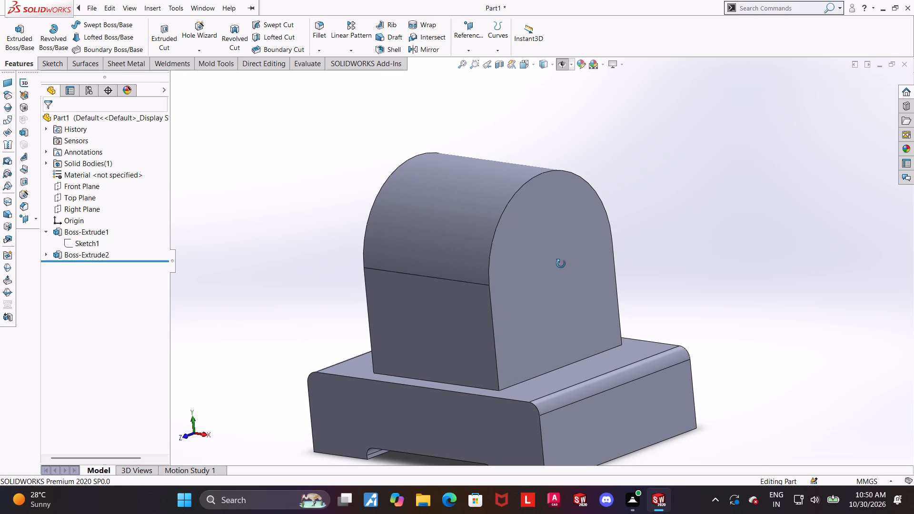
{"action": "middle_click_drag", "start_coordinate": [561, 264], "coordinate": [542, 260]}
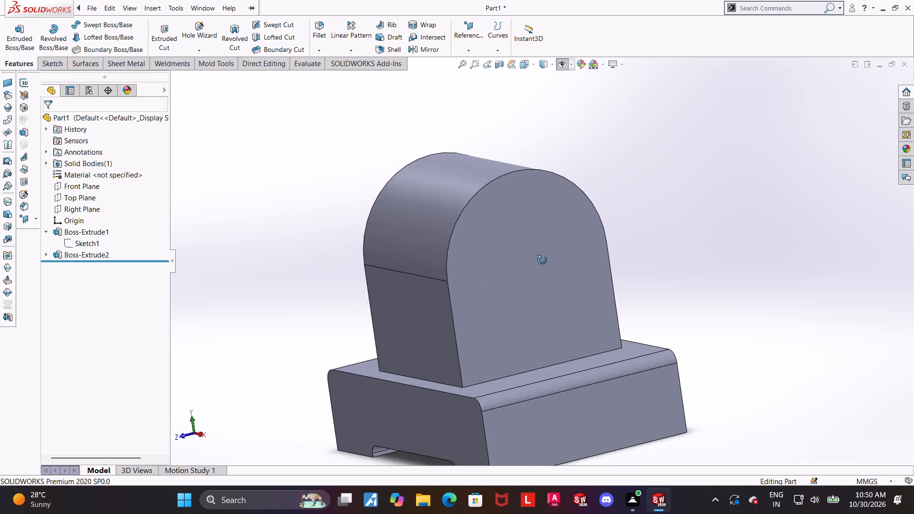
{"action": "middle_click_drag", "start_coordinate": [542, 260], "coordinate": [561, 253]}
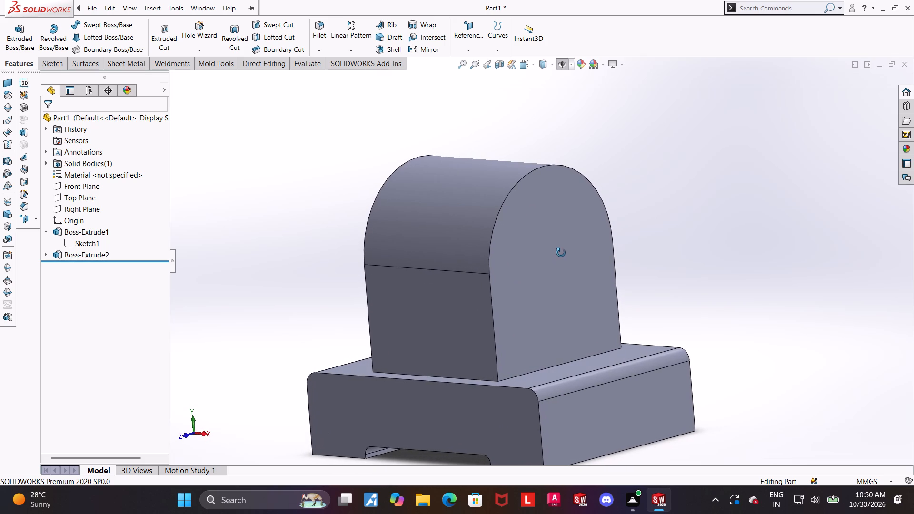
{"action": "middle_click_drag", "start_coordinate": [561, 253], "coordinate": [561, 249]}
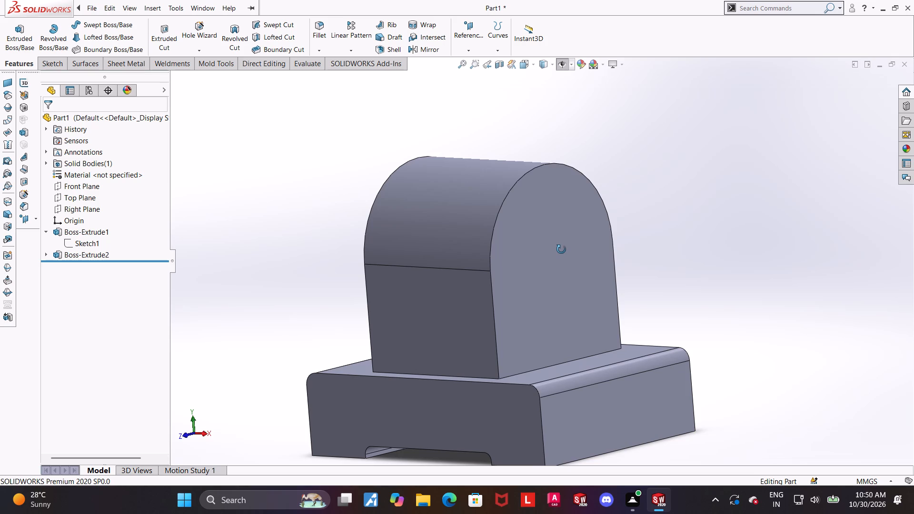
{"action": "middle_click_drag", "start_coordinate": [561, 249], "coordinate": [562, 248]}
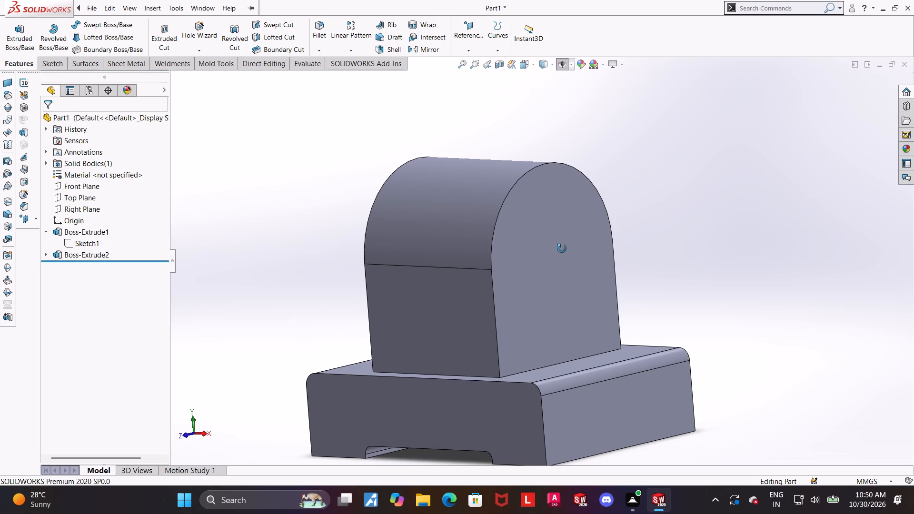
{"action": "middle_click_drag", "start_coordinate": [562, 248], "coordinate": [546, 260]}
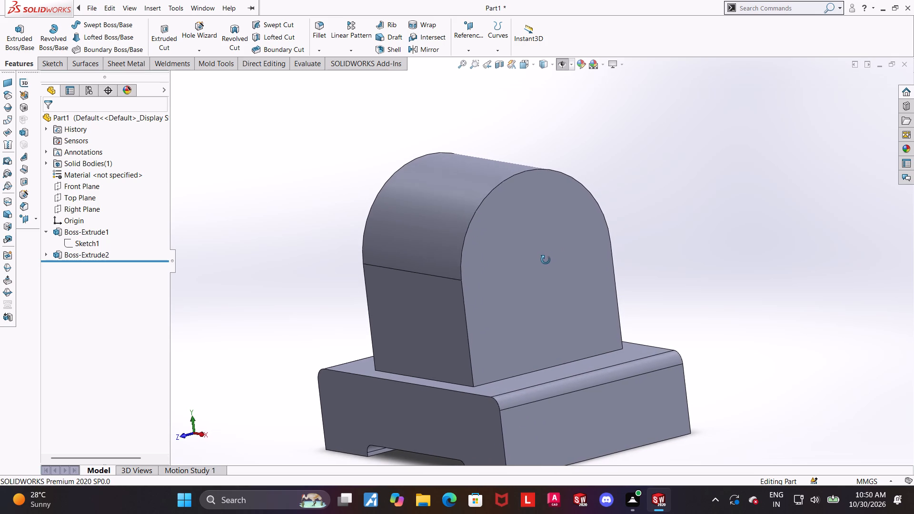
{"action": "middle_click_drag", "start_coordinate": [546, 260], "coordinate": [534, 264]}
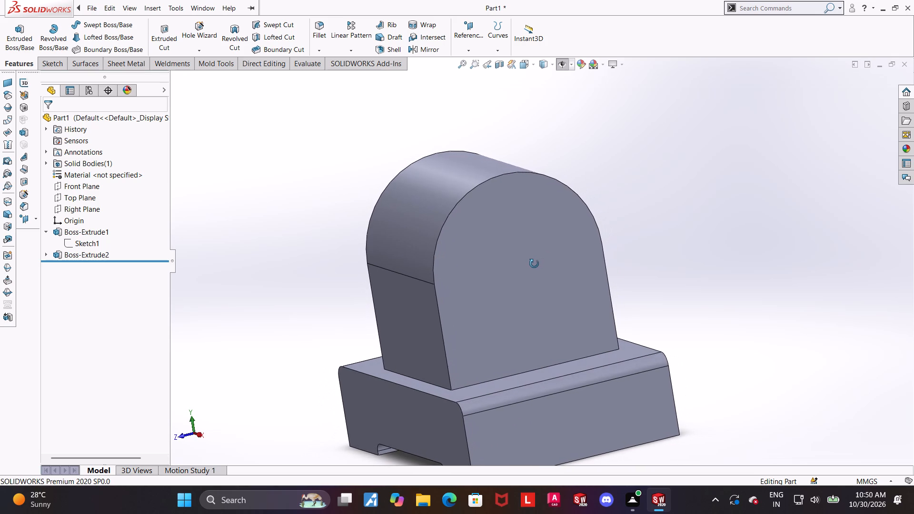
{"action": "middle_click_drag", "start_coordinate": [534, 264], "coordinate": [522, 310]}
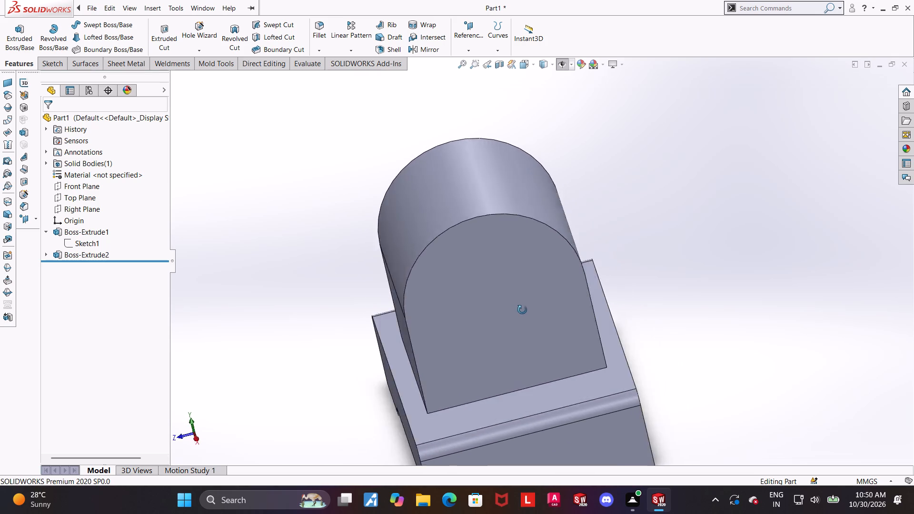
{"action": "middle_click_drag", "start_coordinate": [522, 310], "coordinate": [544, 264]}
{"action": "scroll", "coordinate": [559, 268], "scroll_direction": "up", "scroll_amount": 1}
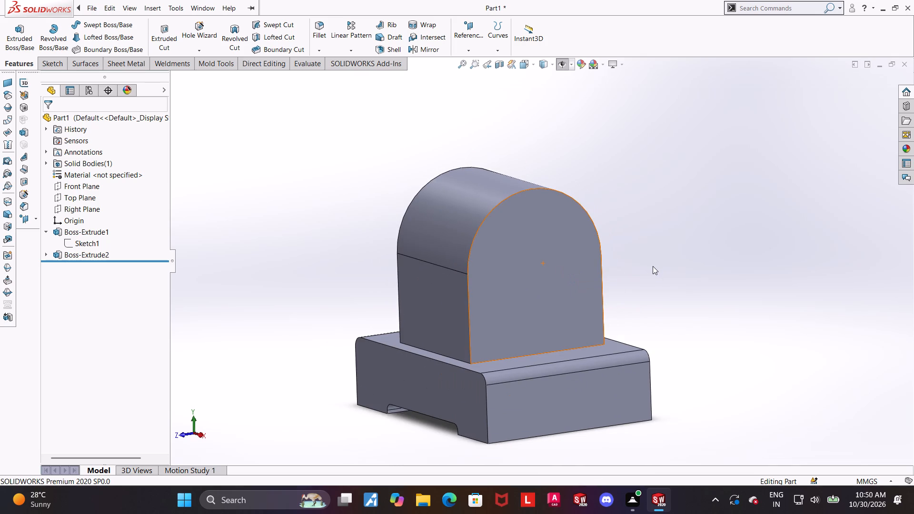
{"action": "left_click", "coordinate": [666, 275]}
{"action": "middle_click_drag", "start_coordinate": [660, 279], "coordinate": [661, 294]}
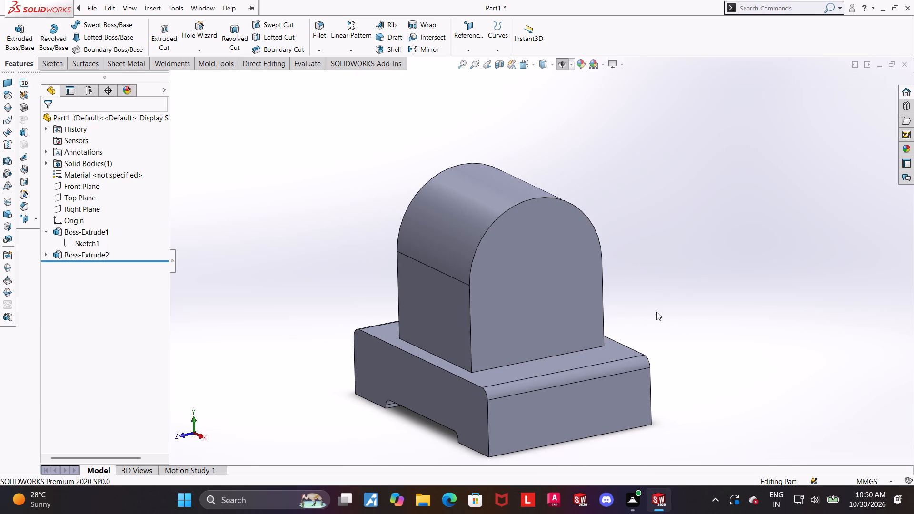
Start a Hole Wizard hole with the legacy hole type set to Counterbored.
{"action": "left_click", "coordinate": [203, 39]}
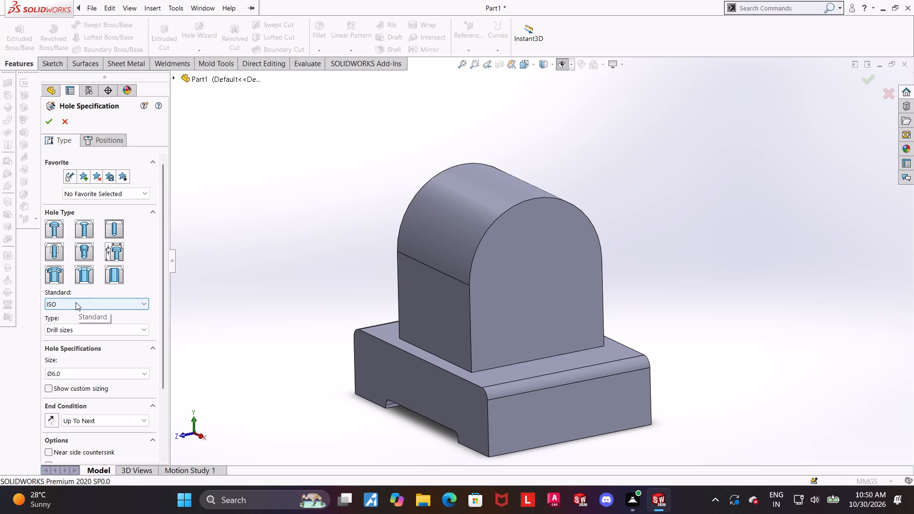
{"action": "left_click", "coordinate": [113, 256]}
{"action": "left_click", "coordinate": [119, 254]}
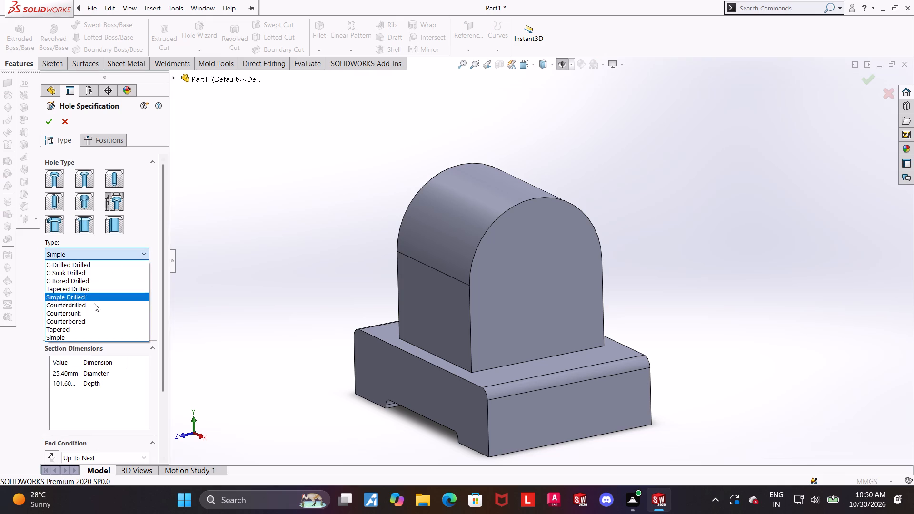
{"action": "left_click", "coordinate": [89, 319]}
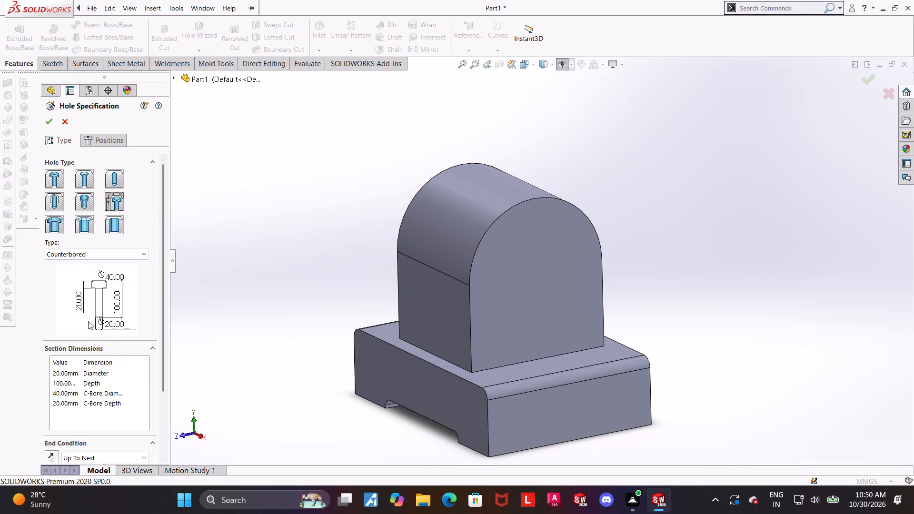
Set the counterbored hole's through diameter to 25 mm and try to edit its depth.
{"action": "double_click", "coordinate": [71, 374]}
{"action": "key", "text": "2"}
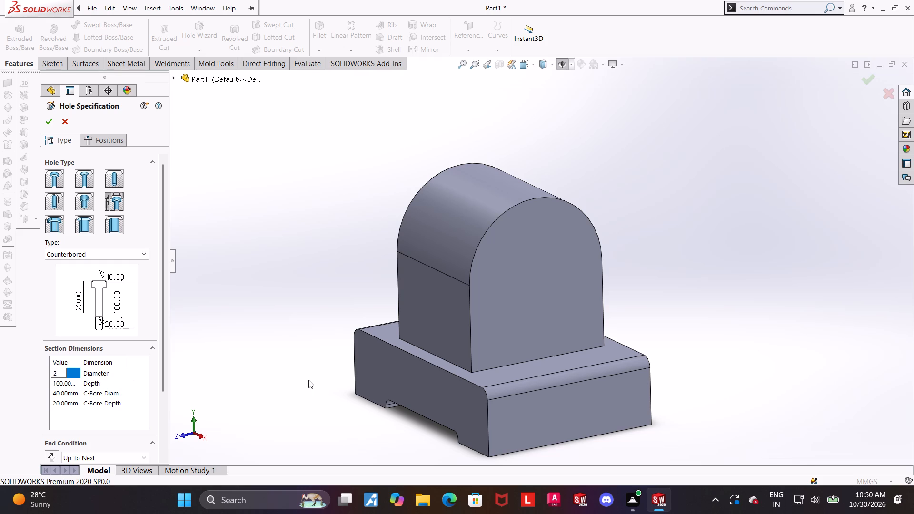
{"action": "key", "text": "5"}
{"action": "key", "text": "Return"}
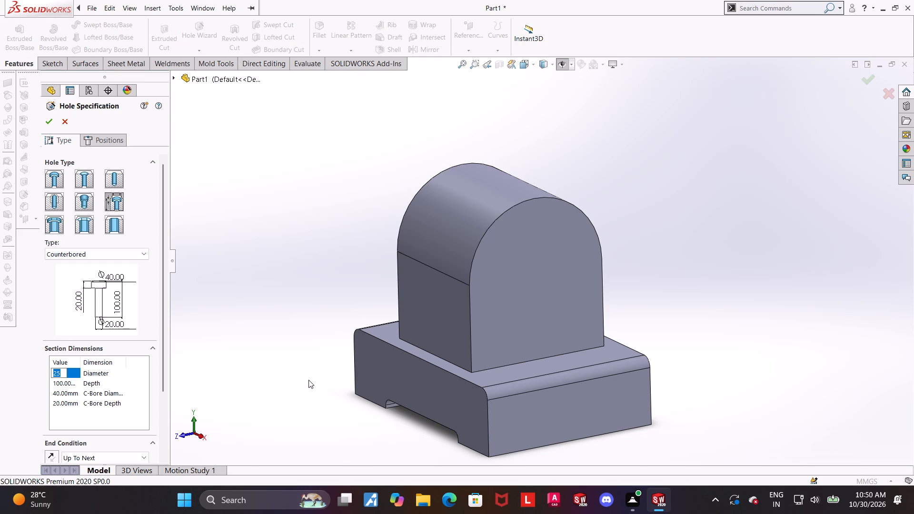
{"action": "left_click", "coordinate": [308, 380]}
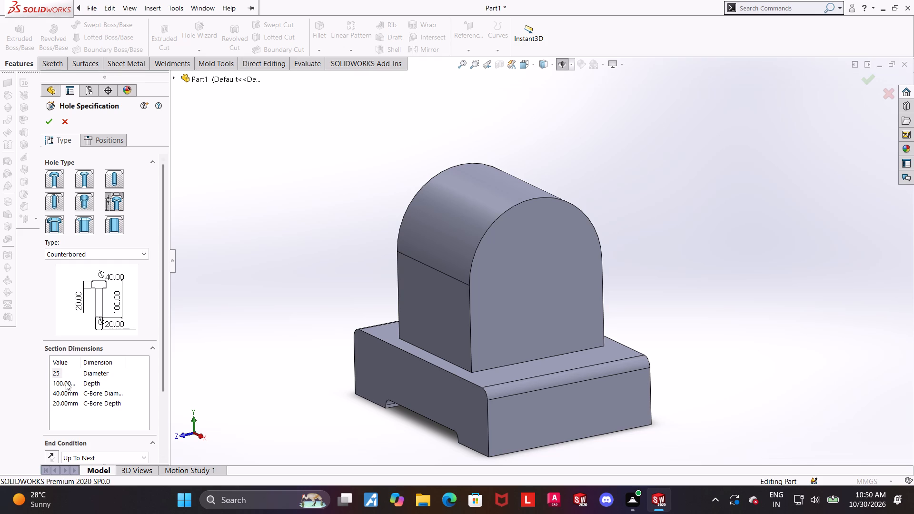
{"action": "double_click", "coordinate": [66, 382]}
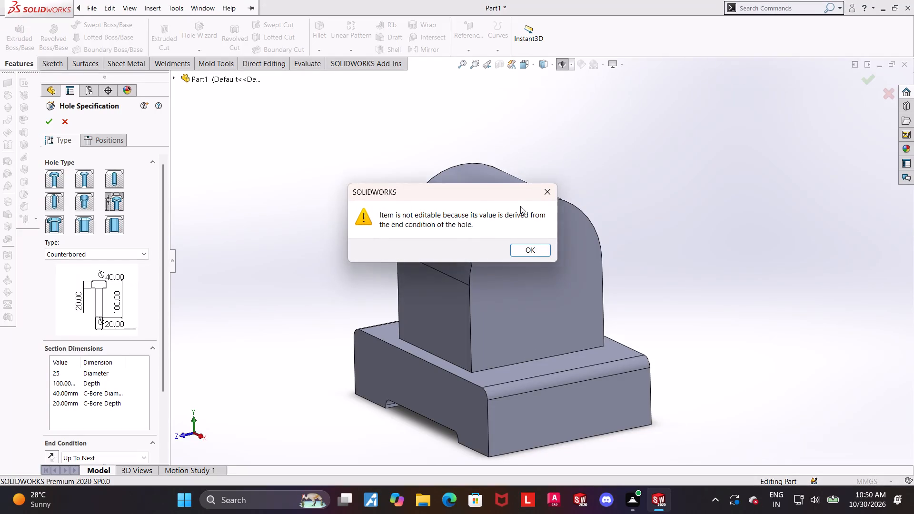
{"action": "left_click", "coordinate": [540, 193]}
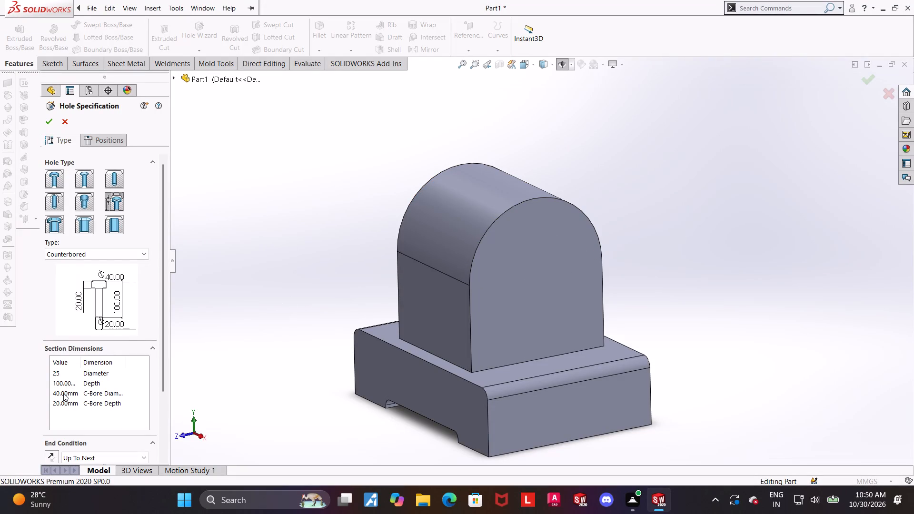
Set the counterbore diameter to 38 mm and the counterbore depth to 3 mm.
{"action": "left_click", "coordinate": [63, 393]}
{"action": "key", "text": "3"}
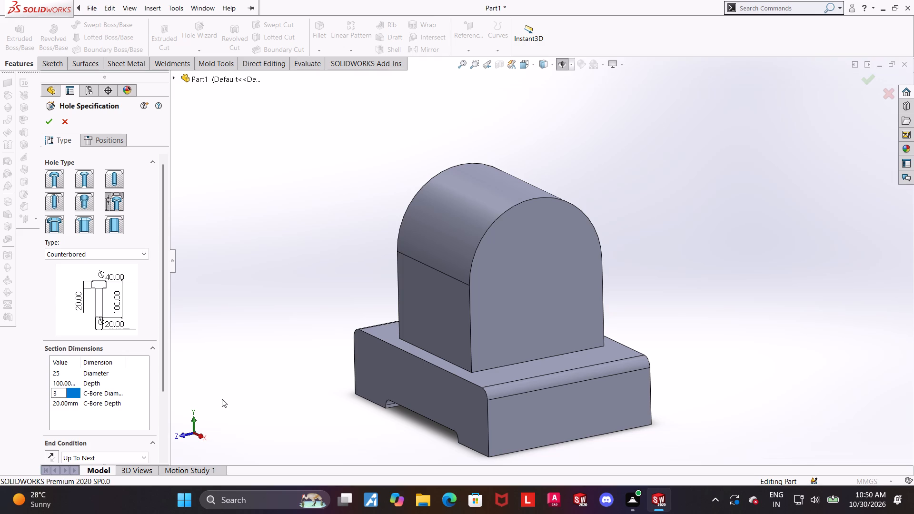
{"action": "key", "text": "8"}
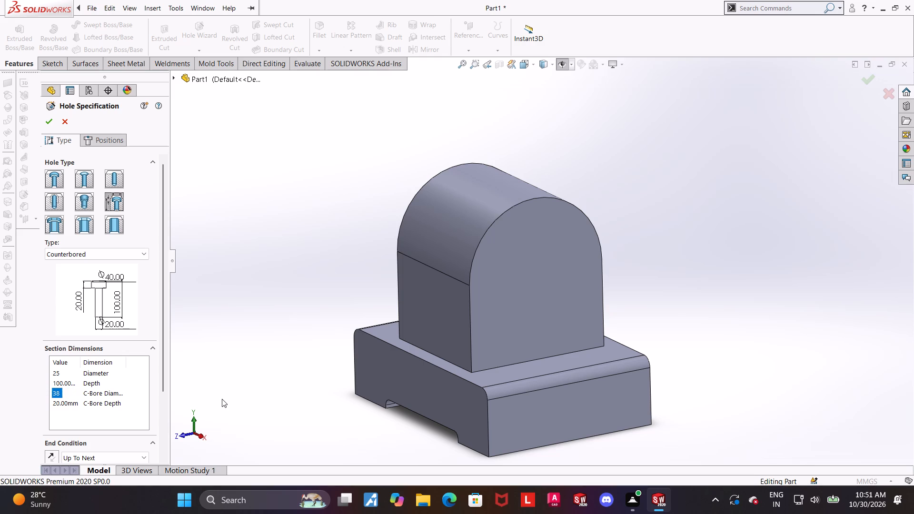
{"action": "key", "text": "Return"}
{"action": "left_click", "coordinate": [222, 399]}
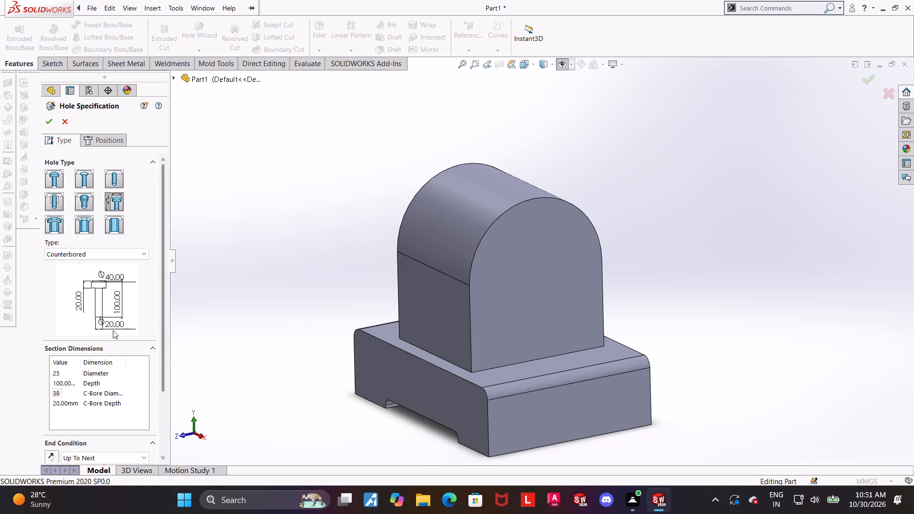
{"action": "double_click", "coordinate": [60, 406]}
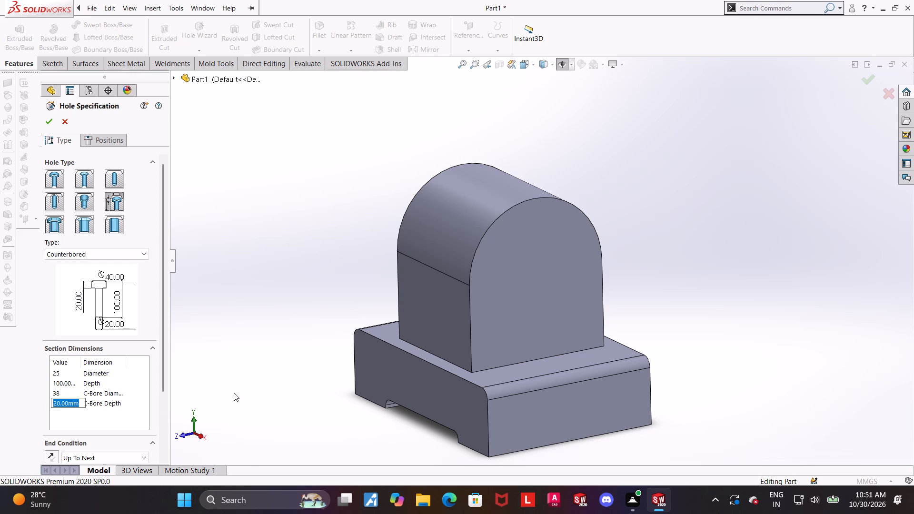
{"action": "key", "text": "3"}
{"action": "key", "text": "Return"}
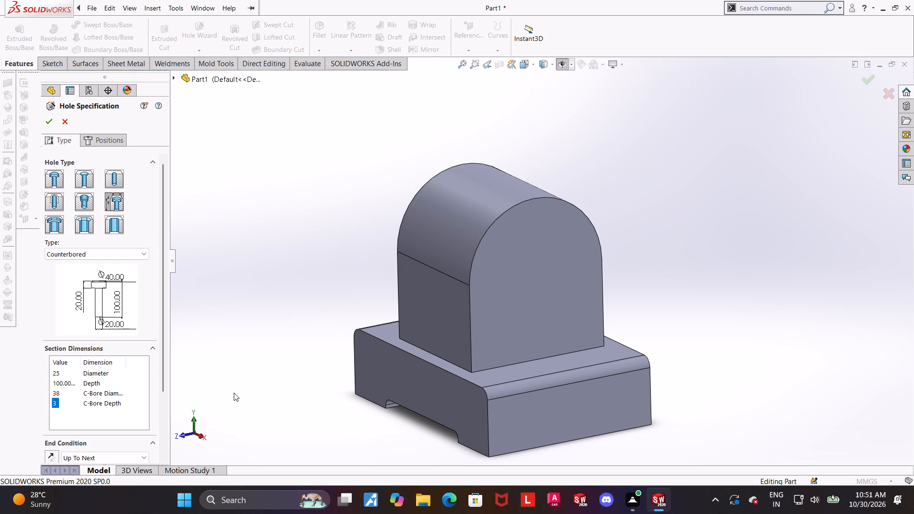
{"action": "left_click", "coordinate": [234, 391]}
Set the hole's end condition to Through All.
{"action": "left_click_drag", "start_coordinate": [164, 371], "coordinate": [165, 397]}
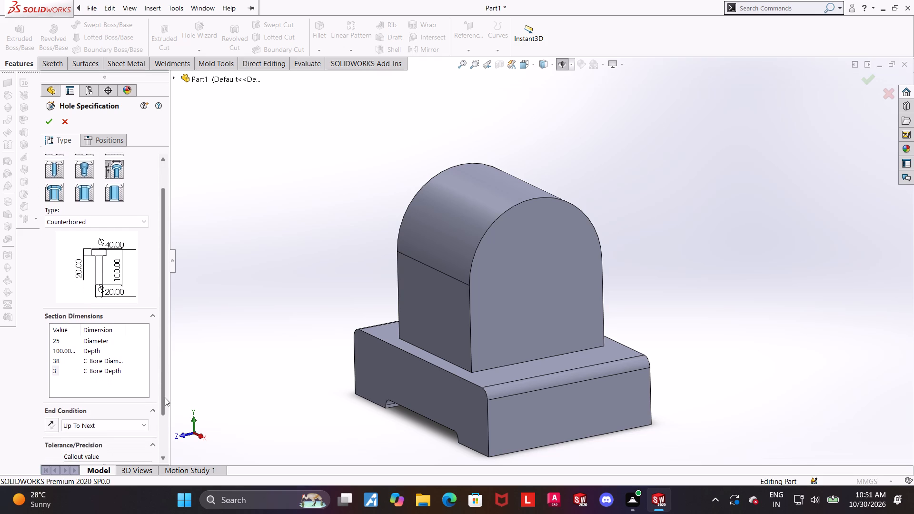
{"action": "left_click_drag", "start_coordinate": [165, 397], "coordinate": [162, 449]}
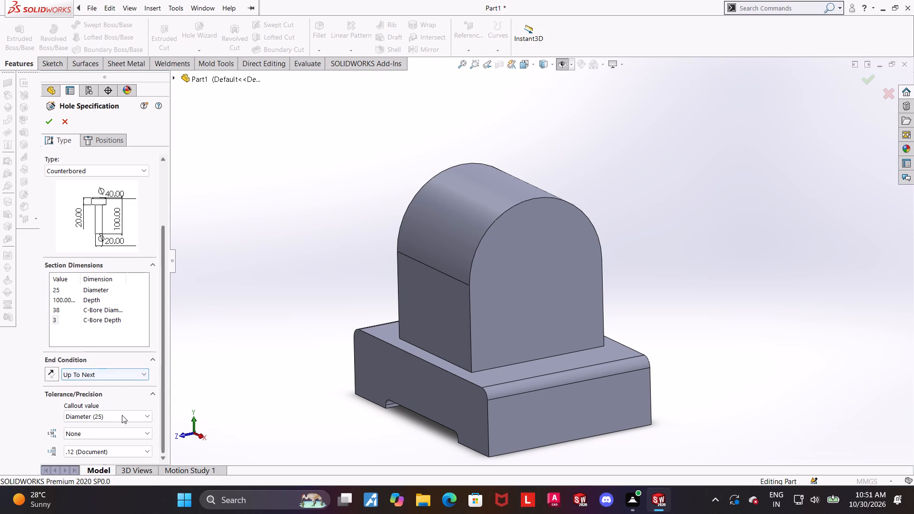
{"action": "left_click", "coordinate": [104, 379]}
{"action": "left_click", "coordinate": [103, 389]}
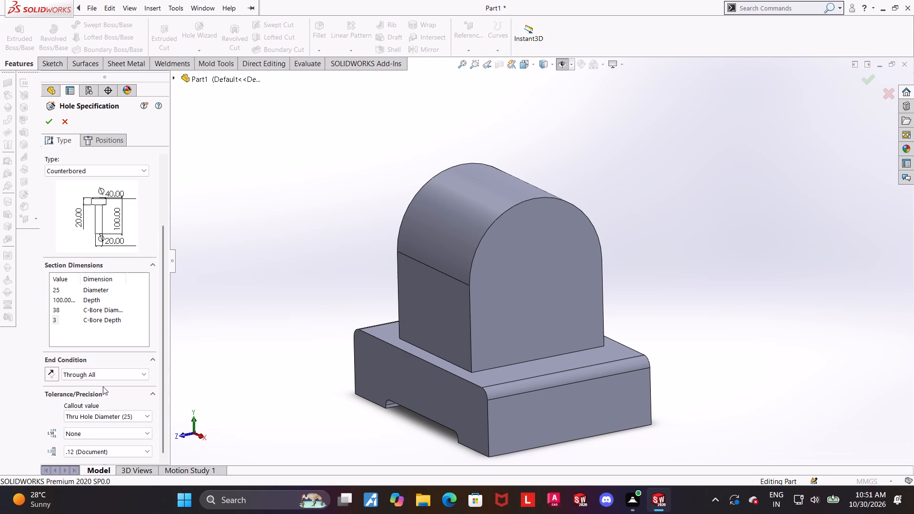
{"action": "left_click", "coordinate": [235, 378]}
Give the thru hole diameter a Fit tolerance with hole fit H7.
{"action": "left_click_drag", "start_coordinate": [159, 373], "coordinate": [158, 389]}
{"action": "left_click", "coordinate": [112, 415]}
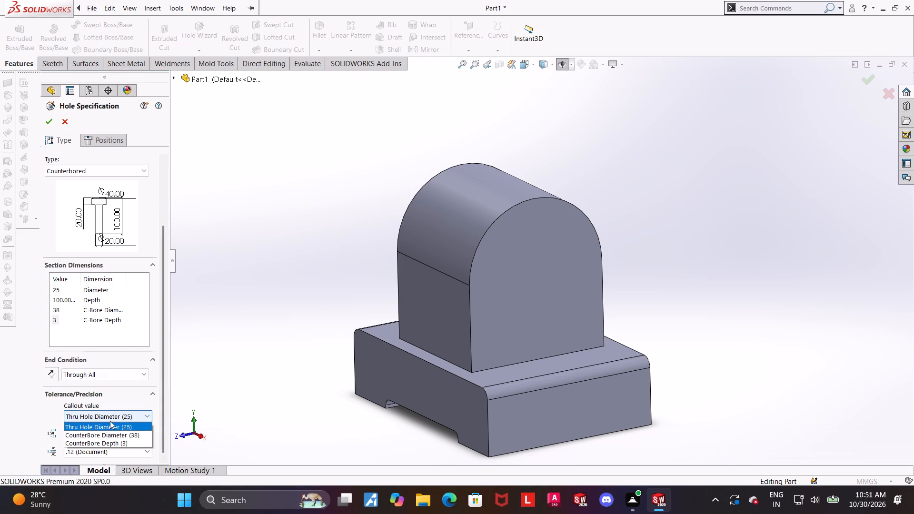
{"action": "left_click", "coordinate": [106, 428]}
{"action": "left_click", "coordinate": [106, 433]}
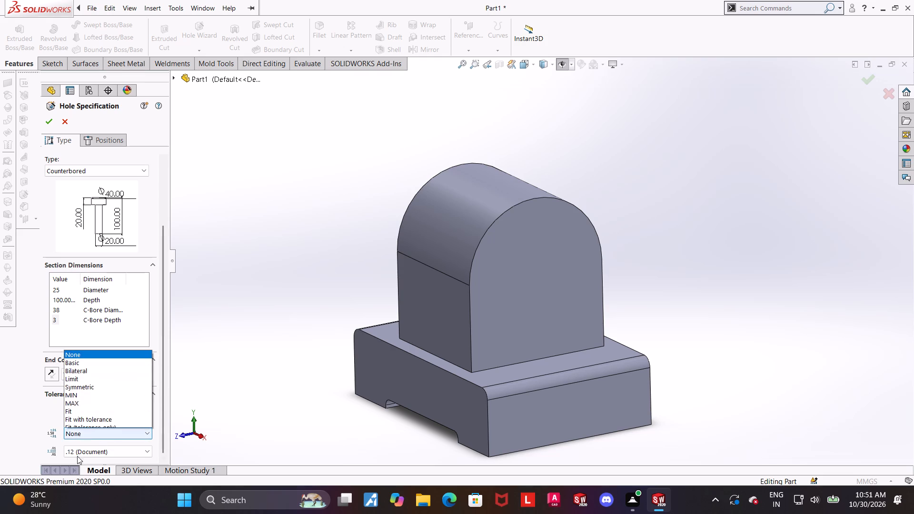
{"action": "left_click", "coordinate": [77, 407]}
{"action": "left_click_drag", "start_coordinate": [168, 389], "coordinate": [165, 465]}
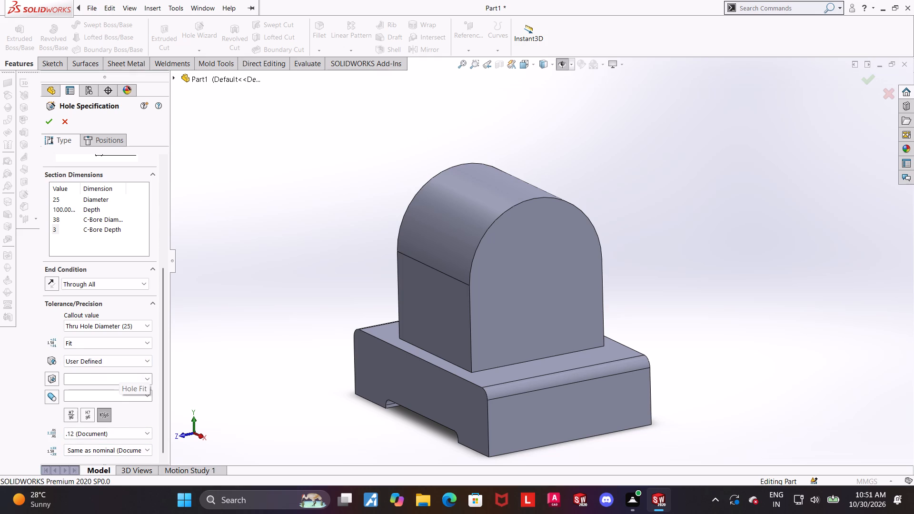
{"action": "left_click", "coordinate": [148, 377]}
{"action": "scroll", "coordinate": [79, 440], "scroll_direction": "down", "scroll_amount": 16}
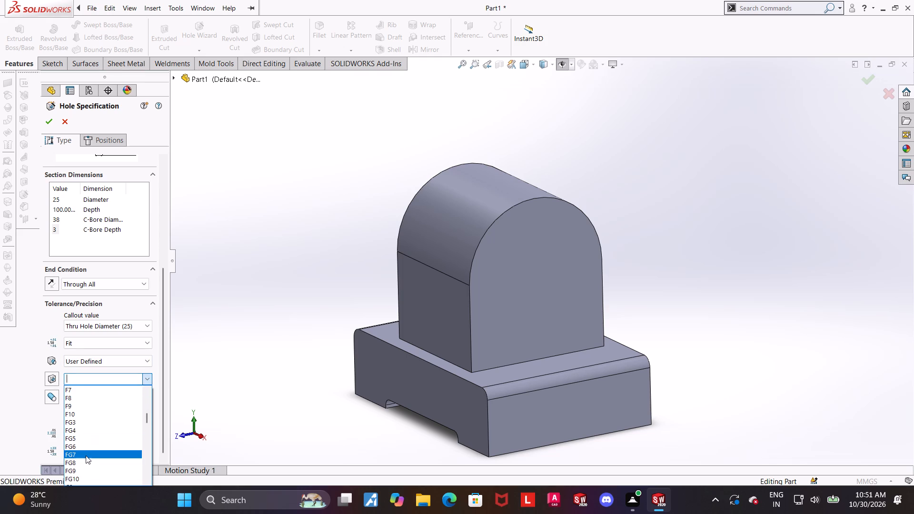
{"action": "scroll", "coordinate": [84, 454], "scroll_direction": "down", "scroll_amount": 7}
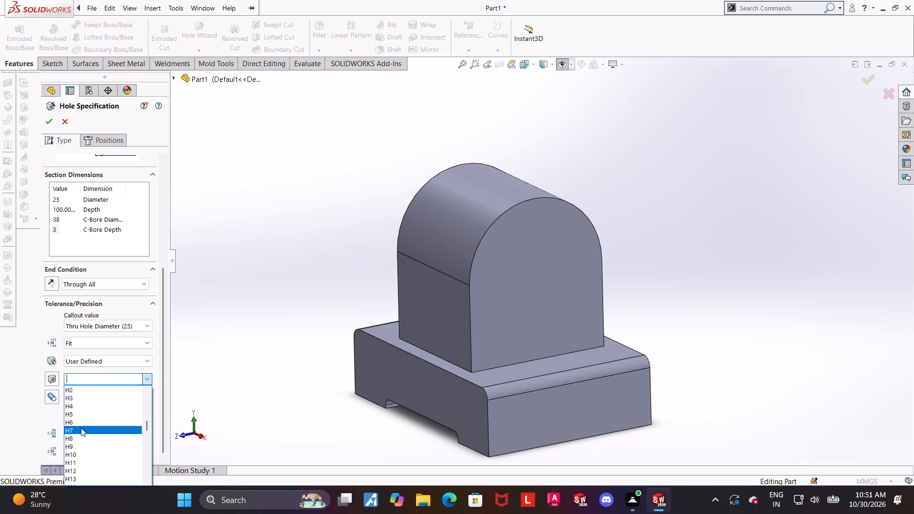
{"action": "left_click", "coordinate": [81, 428]}
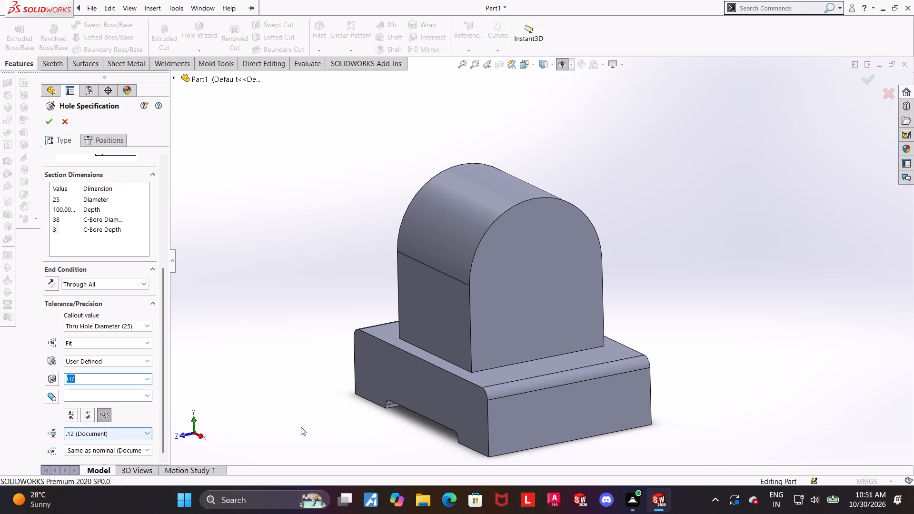
{"action": "left_click", "coordinate": [289, 404]}
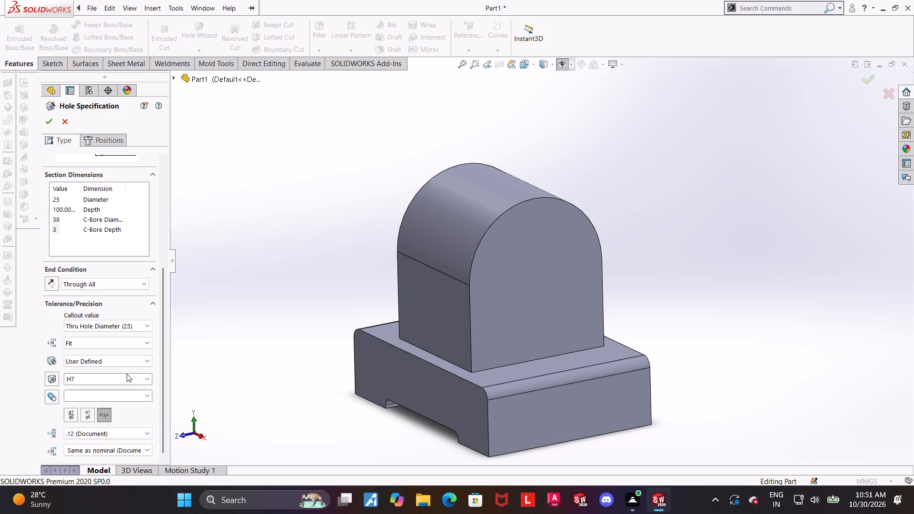
Give the counterbore diameter a symmetric tolerance of 0.5 mm.
{"action": "left_click", "coordinate": [127, 327]}
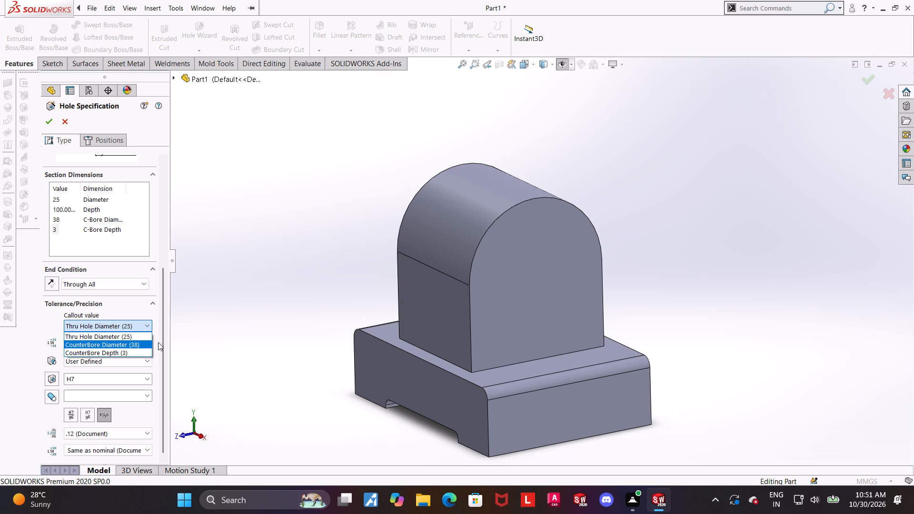
{"action": "left_click", "coordinate": [193, 354]}
{"action": "left_click_drag", "start_coordinate": [167, 415], "coordinate": [166, 436]}
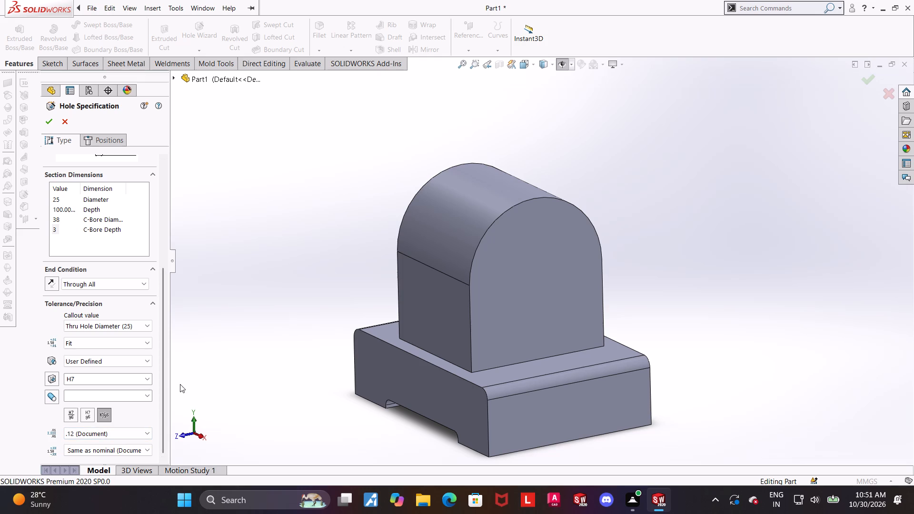
{"action": "left_click", "coordinate": [108, 324]}
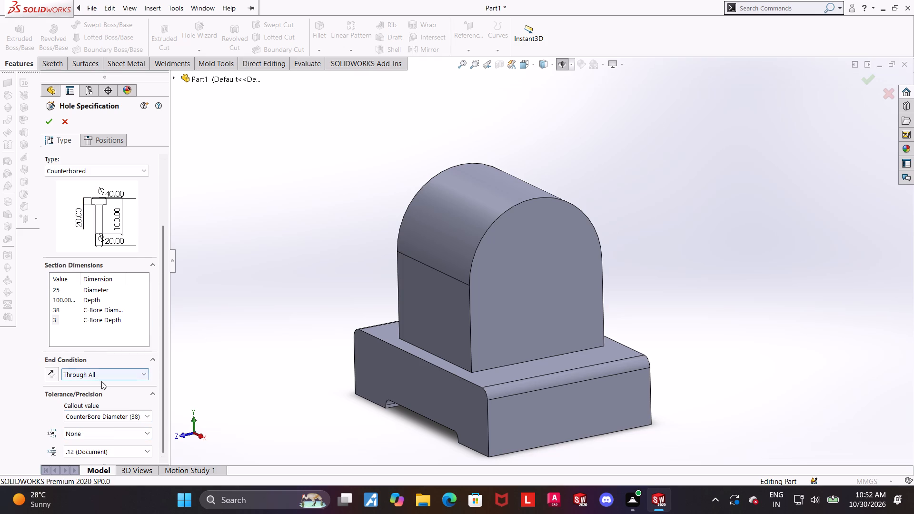
{"action": "left_click_drag", "start_coordinate": [163, 403], "coordinate": [164, 421]}
{"action": "left_click", "coordinate": [92, 435]}
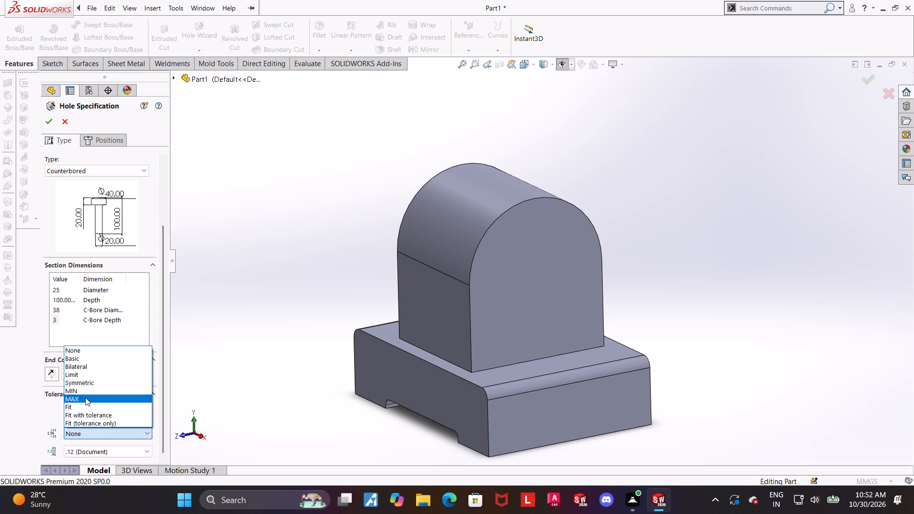
{"action": "left_click", "coordinate": [84, 406]}
{"action": "left_click_drag", "start_coordinate": [162, 375], "coordinate": [160, 429]}
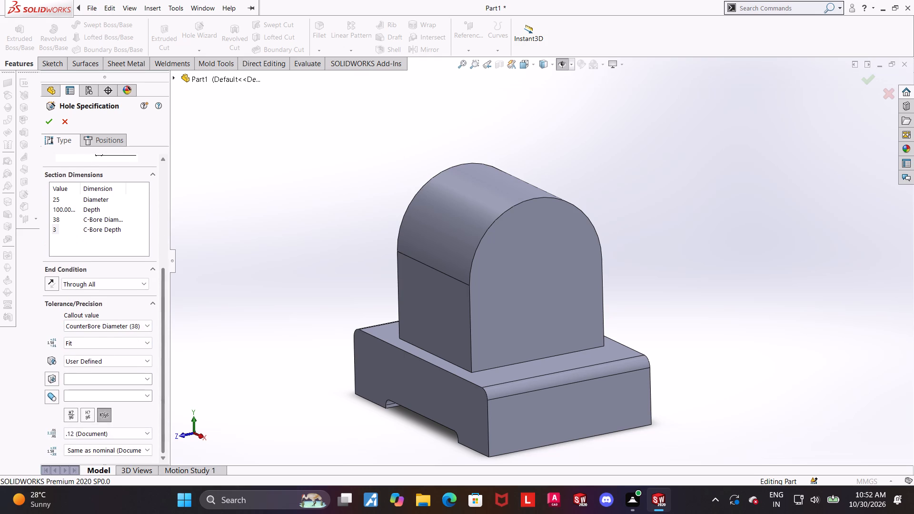
{"action": "left_click", "coordinate": [84, 339]}
{"action": "left_click", "coordinate": [79, 384]}
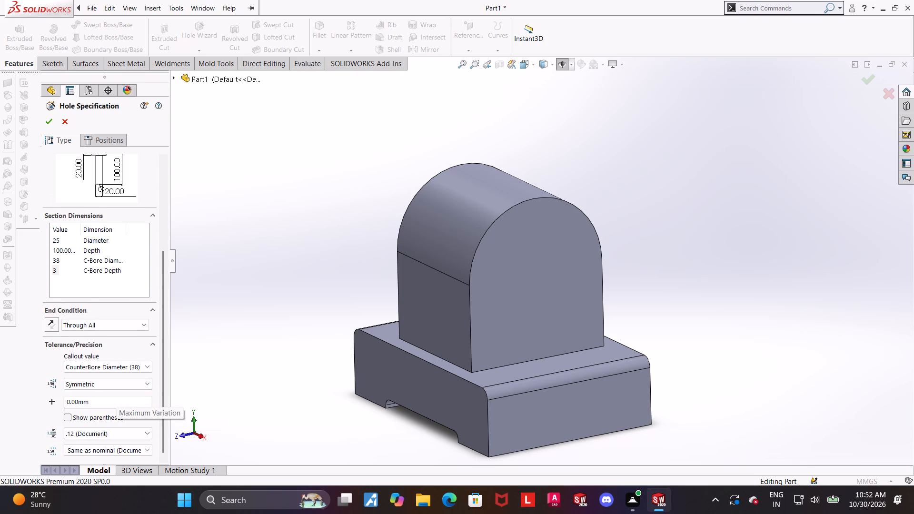
{"action": "left_click_drag", "start_coordinate": [111, 403], "coordinate": [0, 399]}
{"action": "type", "text": "0l."}
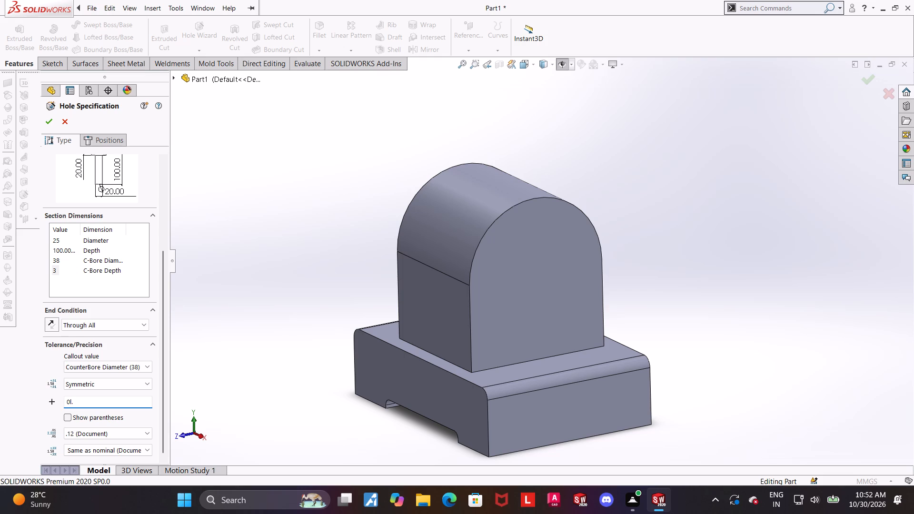
{"action": "key", "text": "BackSpace"}
{"action": "key", "text": "BackSpace"}
{"action": "key", "text": "period"}
{"action": "key", "text": "5"}
{"action": "key", "text": "Return"}
{"action": "left_click", "coordinate": [211, 372]}
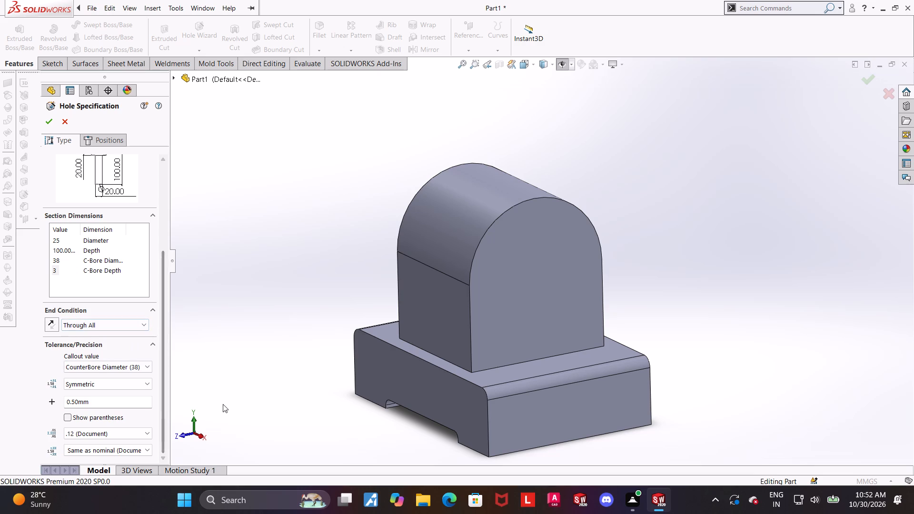
Give the counterbore depth a symmetric tolerance of 0.2 mm.
{"action": "left_click", "coordinate": [94, 369]}
{"action": "left_click", "coordinate": [90, 392]}
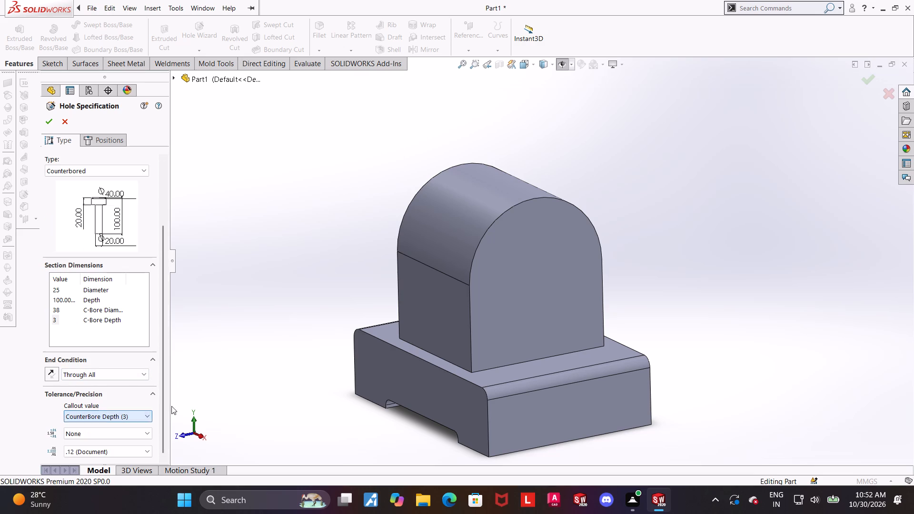
{"action": "left_click_drag", "start_coordinate": [165, 393], "coordinate": [165, 418]}
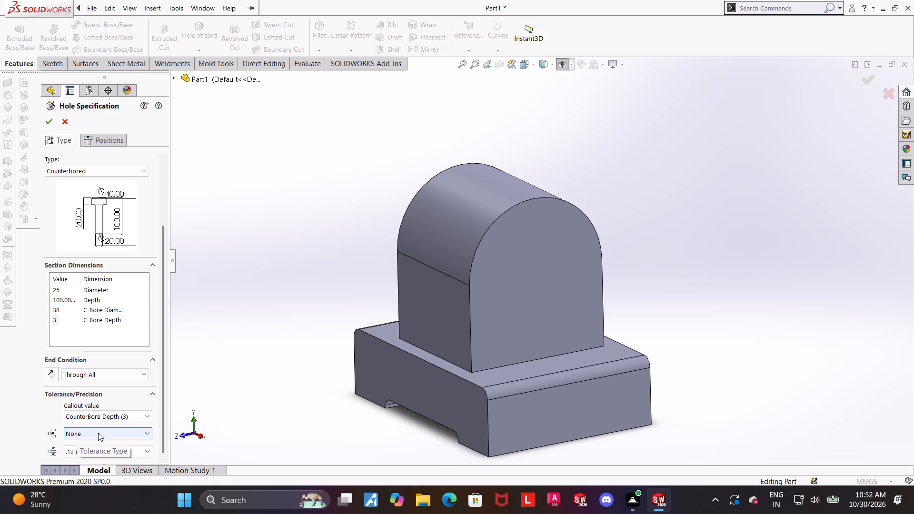
{"action": "left_click", "coordinate": [98, 433]}
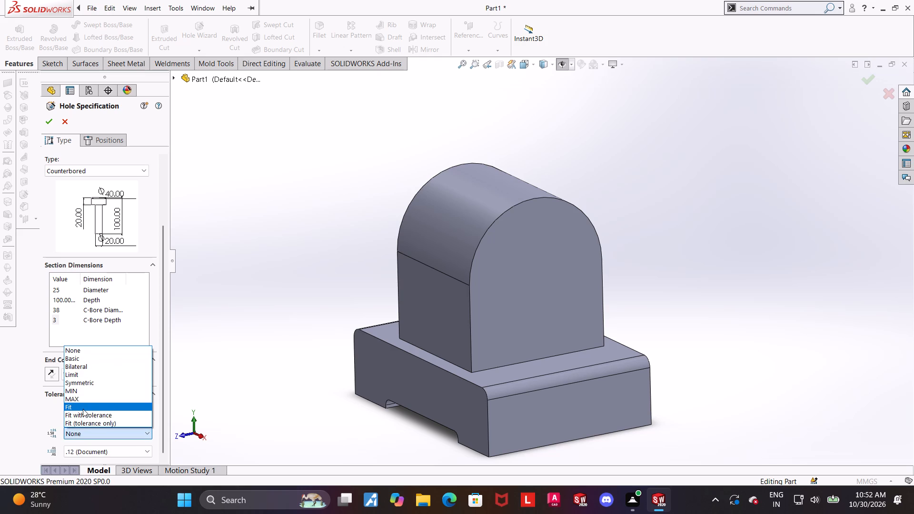
{"action": "left_click", "coordinate": [79, 380]}
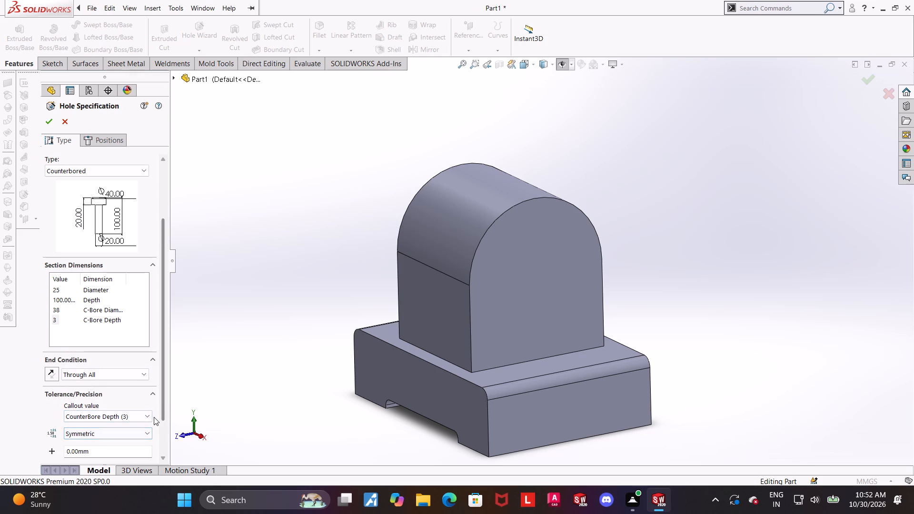
{"action": "left_click_drag", "start_coordinate": [162, 408], "coordinate": [167, 462]}
{"action": "left_click_drag", "start_coordinate": [120, 405], "coordinate": [0, 390]}
{"action": "type", "text": "0."}
{"action": "key", "text": "2"}
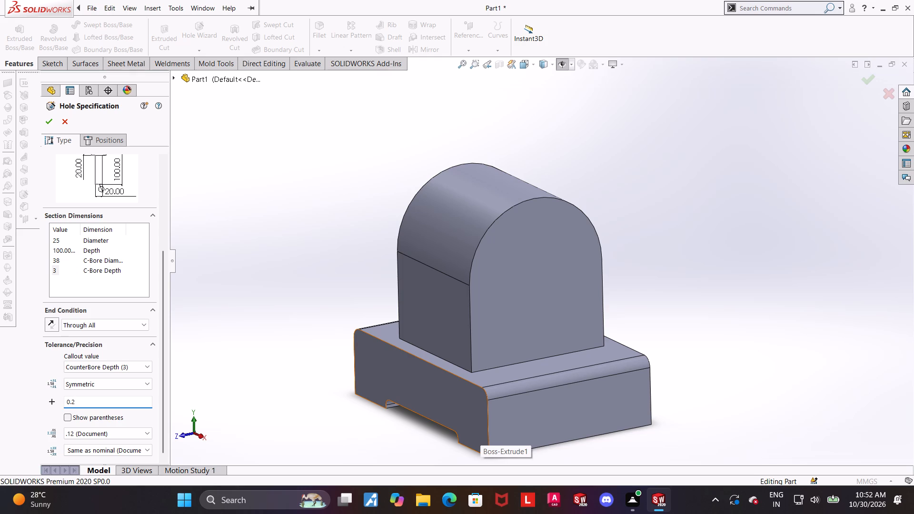
{"action": "key", "text": "Return"}
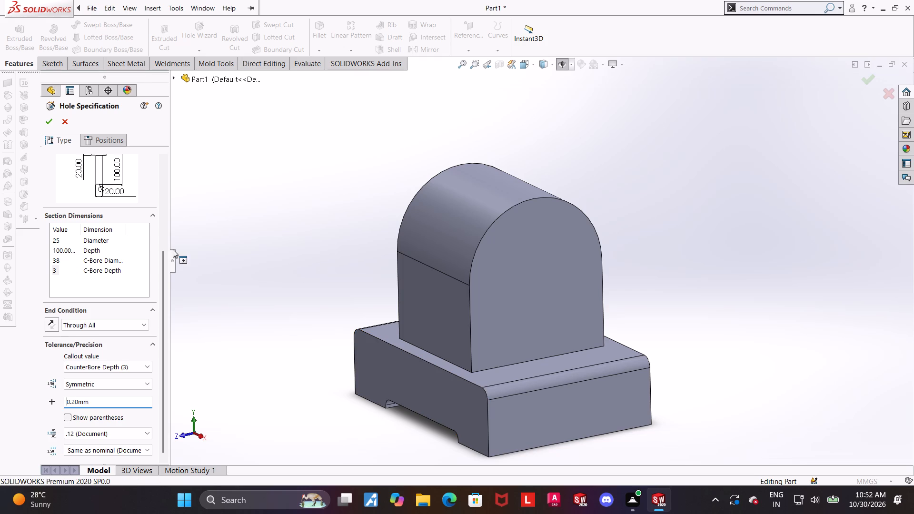
Place the counterbored hole's position point on the arch boss's flat end face using a 3D sketch.
{"action": "left_click", "coordinate": [48, 126]}
{"action": "left_click", "coordinate": [538, 243]}
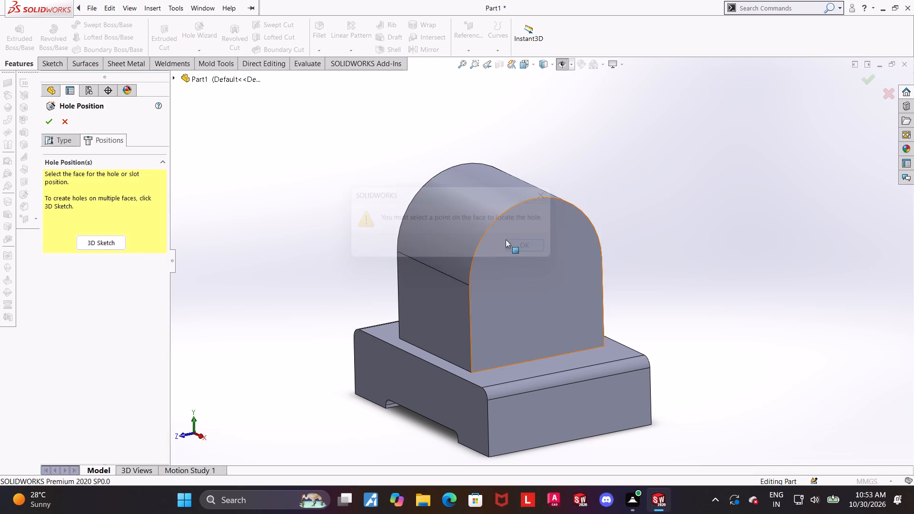
{"action": "left_click", "coordinate": [116, 240]}
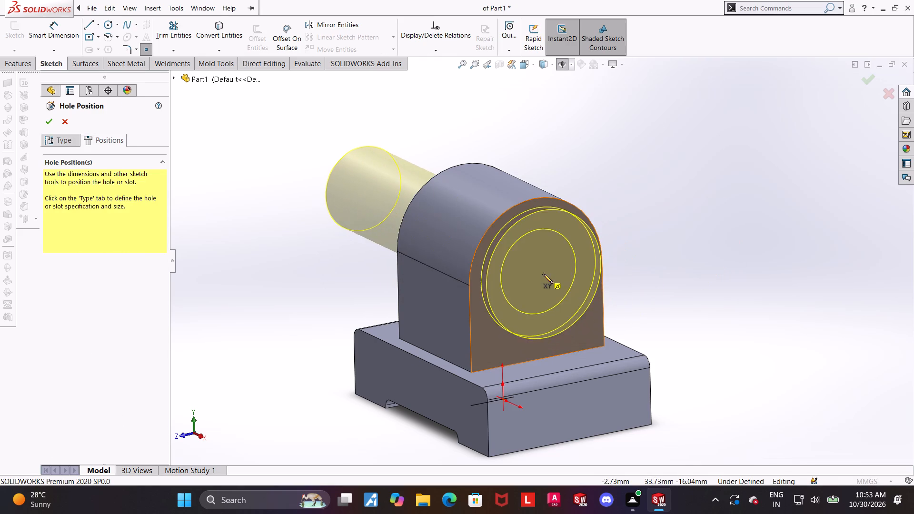
{"action": "left_click", "coordinate": [543, 274]}
{"action": "key", "text": "Escape"}
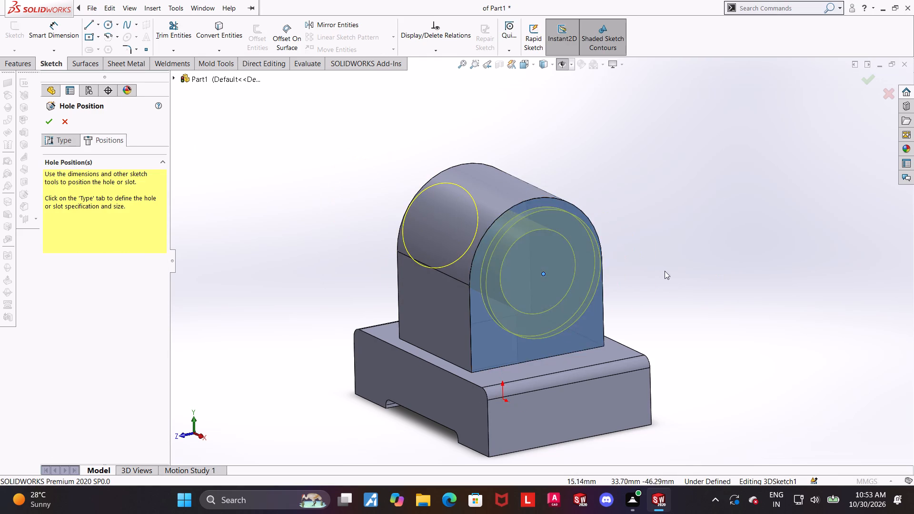
Make the hole's position point concentric with the arched edge of the boss face and finish the hole.
{"action": "middle_click_drag", "start_coordinate": [661, 269], "coordinate": [617, 260]}
{"action": "middle_click_drag", "start_coordinate": [593, 208], "coordinate": [591, 171]}
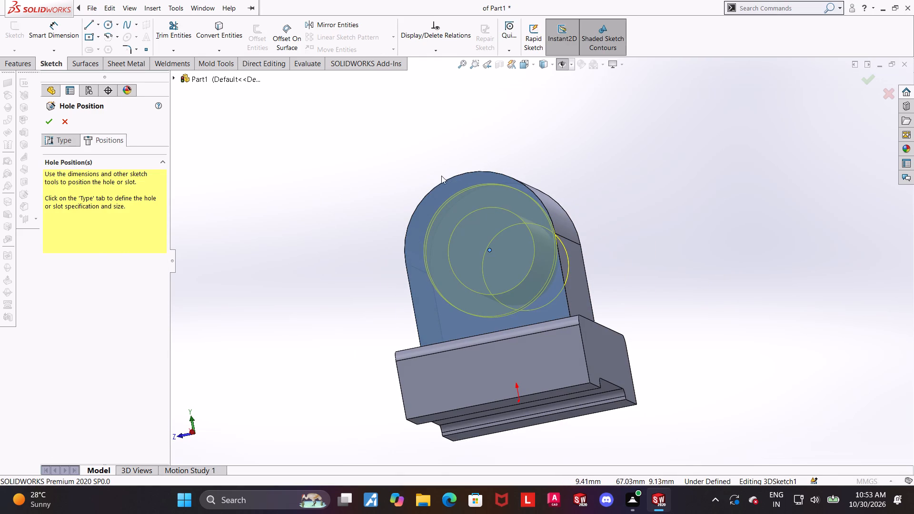
{"action": "left_click", "coordinate": [444, 182]}
{"action": "left_click", "coordinate": [488, 251], "text": "ctrl"}
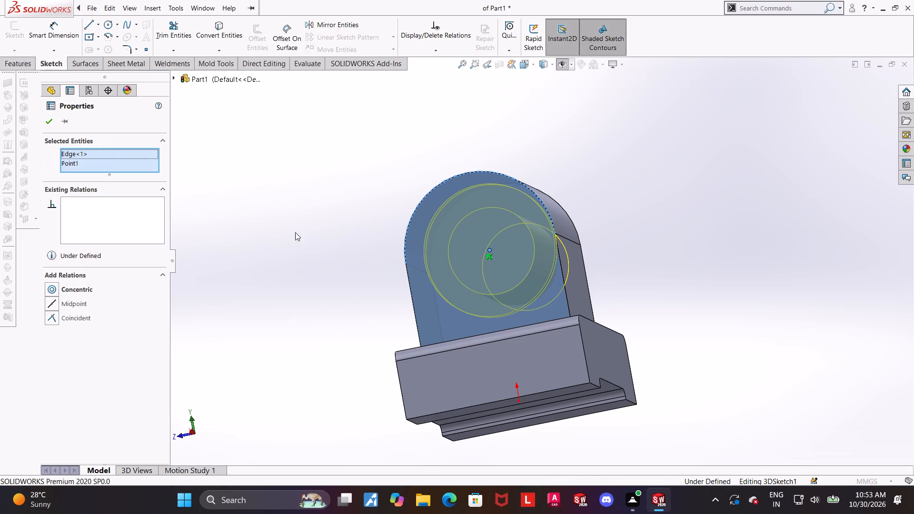
{"action": "left_click", "coordinate": [54, 289]}
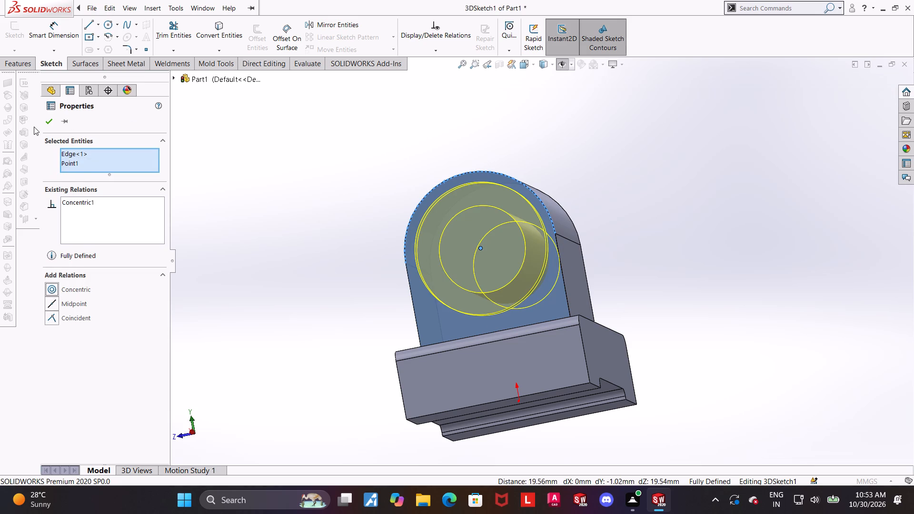
{"action": "left_click", "coordinate": [50, 124]}
{"action": "left_click", "coordinate": [146, 163]}
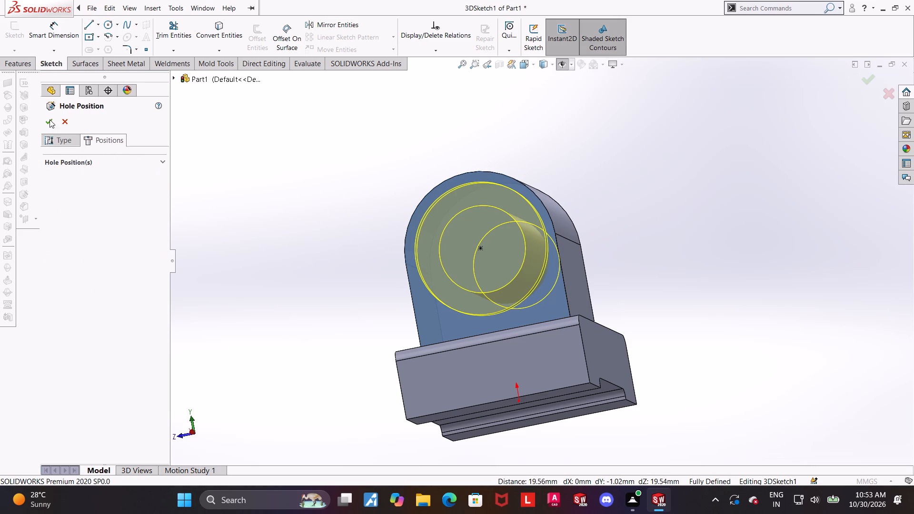
{"action": "left_click", "coordinate": [50, 119]}
Examine the through hole and counterbore profile in a section view cut along the Front Plane.
{"action": "middle_click_drag", "start_coordinate": [172, 179], "coordinate": [289, 198]}
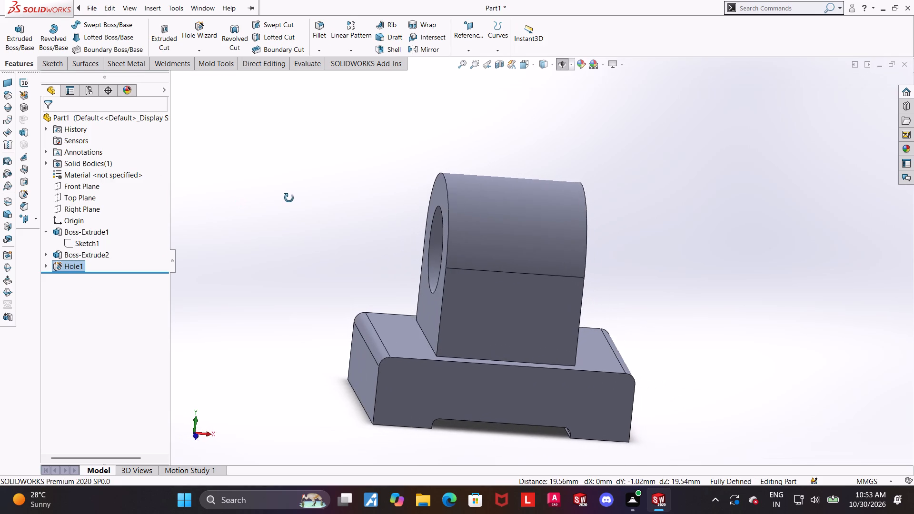
{"action": "middle_click_drag", "start_coordinate": [289, 198], "coordinate": [288, 198]}
{"action": "left_click", "coordinate": [528, 63]}
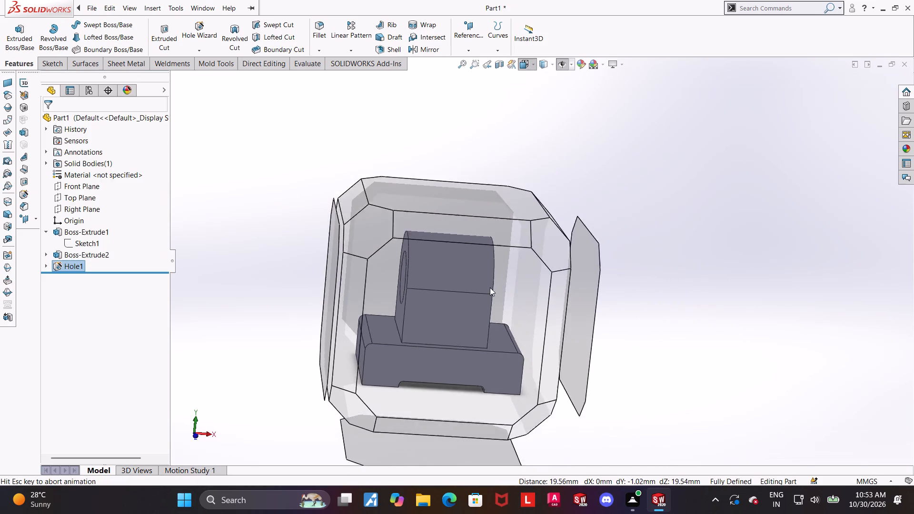
{"action": "left_click", "coordinate": [488, 288]}
{"action": "left_click", "coordinate": [502, 64]}
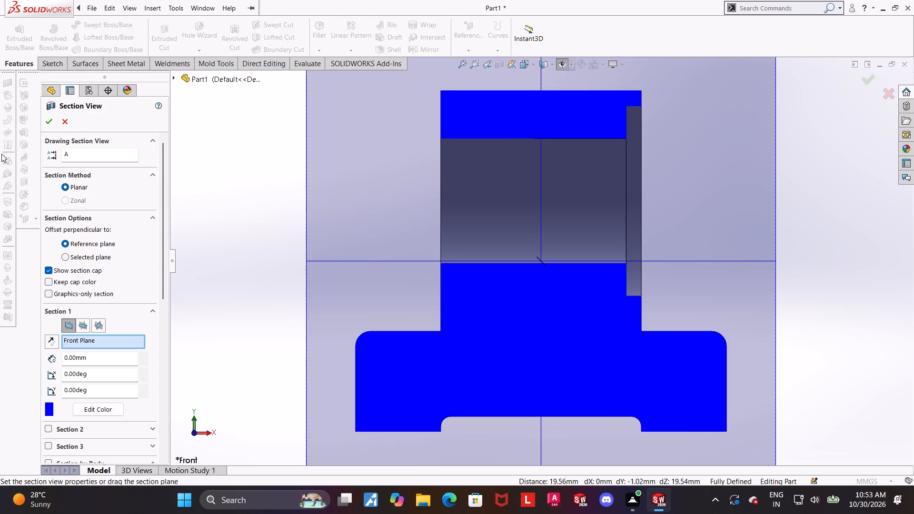
{"action": "left_click", "coordinate": [50, 125]}
{"action": "scroll", "coordinate": [693, 245], "scroll_direction": "up", "scroll_amount": 2}
{"action": "scroll", "coordinate": [710, 180], "scroll_direction": "down", "scroll_amount": 1}
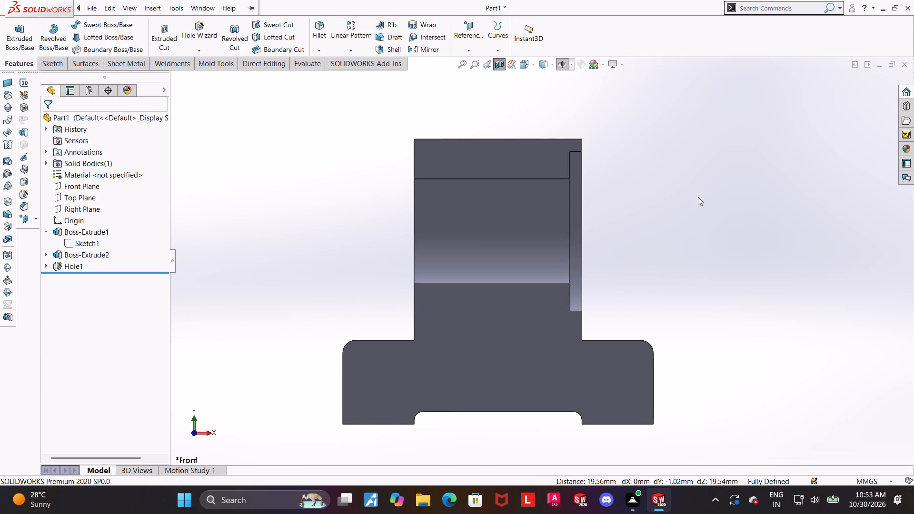
{"action": "scroll", "coordinate": [695, 196], "scroll_direction": "down", "scroll_amount": 1}
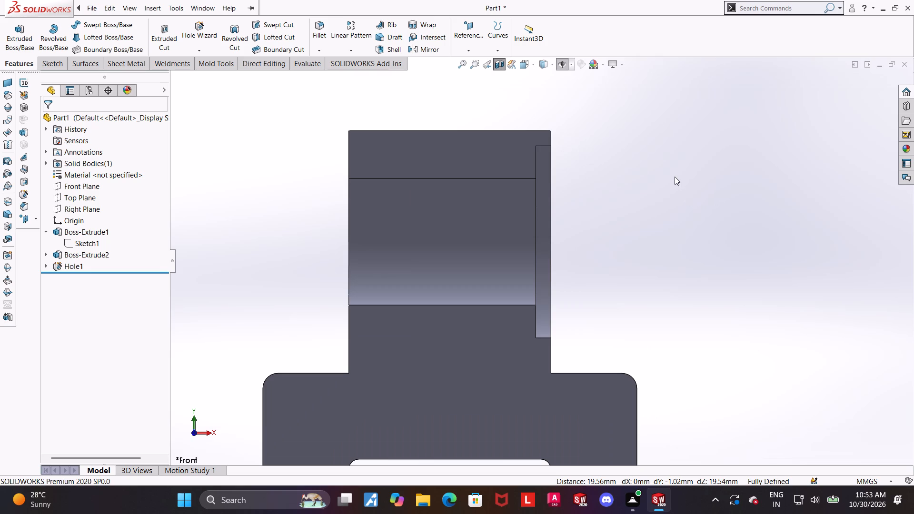
{"action": "middle_click_drag", "start_coordinate": [671, 177], "coordinate": [583, 178]}
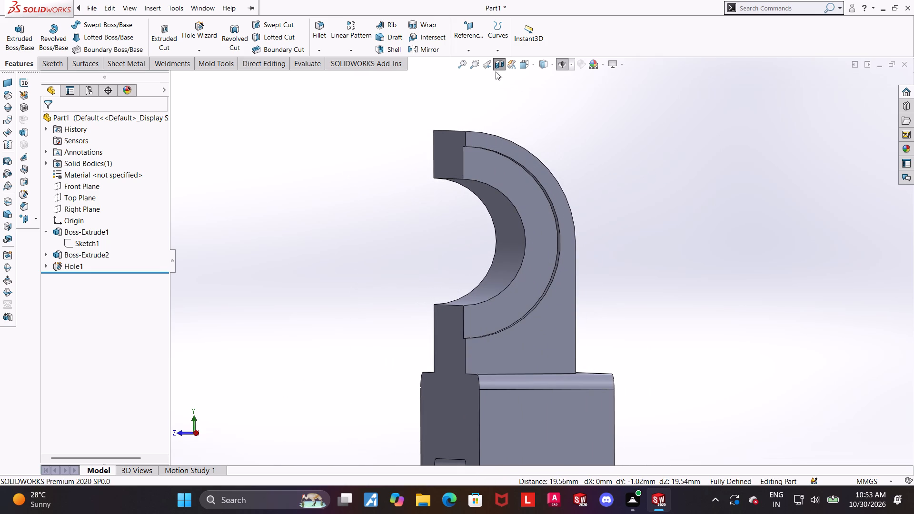
Turn off the section view and examine the counterbored hole in the whole part from the Right view and at an angle.
{"action": "left_click", "coordinate": [542, 66]}
{"action": "left_click", "coordinate": [513, 128]}
{"action": "left_click", "coordinate": [529, 67]}
{"action": "left_click", "coordinate": [455, 277]}
{"action": "left_click", "coordinate": [503, 63]}
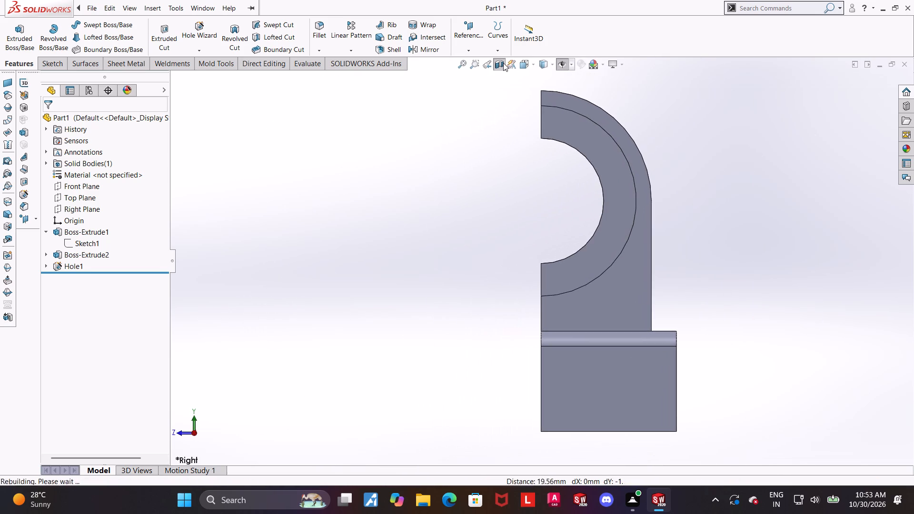
{"action": "scroll", "coordinate": [685, 217], "scroll_direction": "up", "scroll_amount": 2}
{"action": "scroll", "coordinate": [654, 218], "scroll_direction": "down", "scroll_amount": 2}
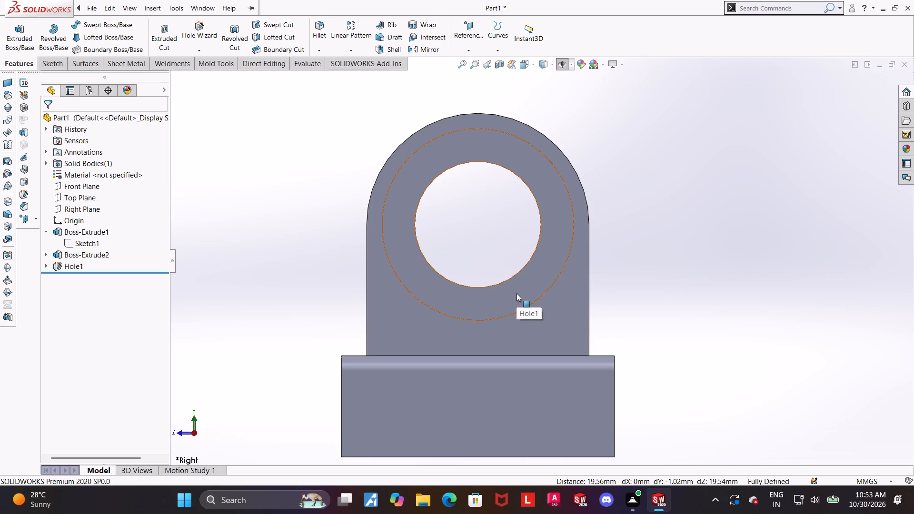
{"action": "scroll", "coordinate": [509, 303], "scroll_direction": "up", "scroll_amount": 2}
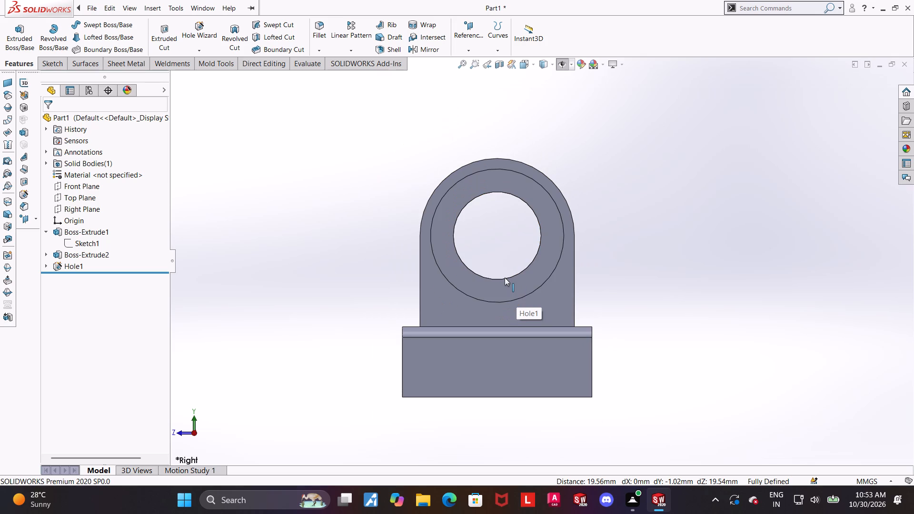
{"action": "scroll", "coordinate": [505, 277], "scroll_direction": "up", "scroll_amount": 1}
{"action": "middle_click_drag", "start_coordinate": [500, 277], "coordinate": [565, 291]}
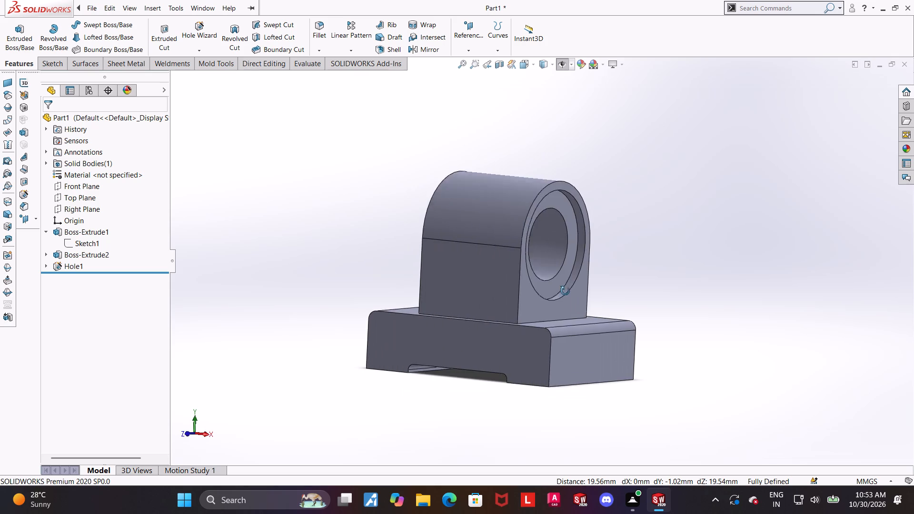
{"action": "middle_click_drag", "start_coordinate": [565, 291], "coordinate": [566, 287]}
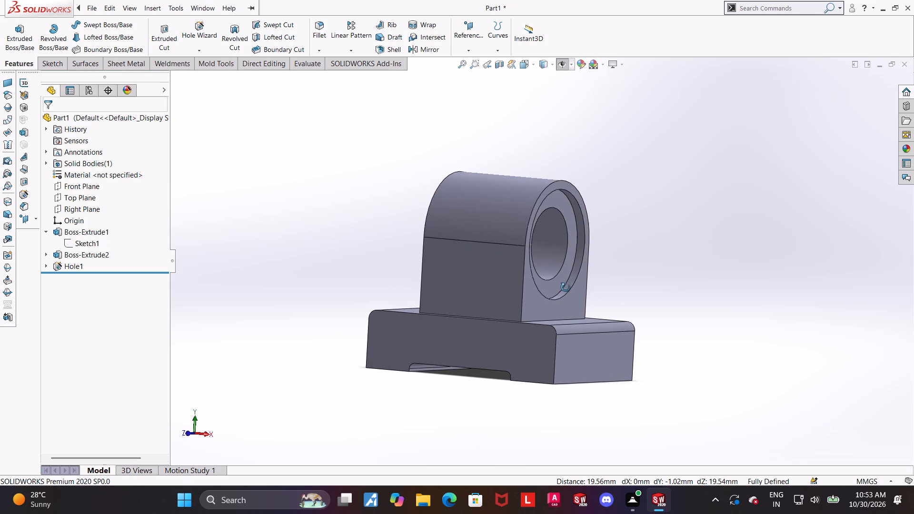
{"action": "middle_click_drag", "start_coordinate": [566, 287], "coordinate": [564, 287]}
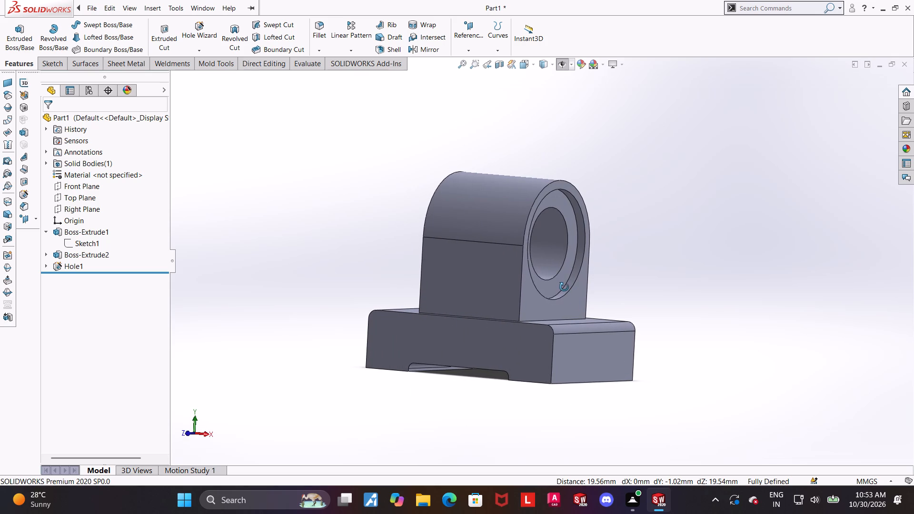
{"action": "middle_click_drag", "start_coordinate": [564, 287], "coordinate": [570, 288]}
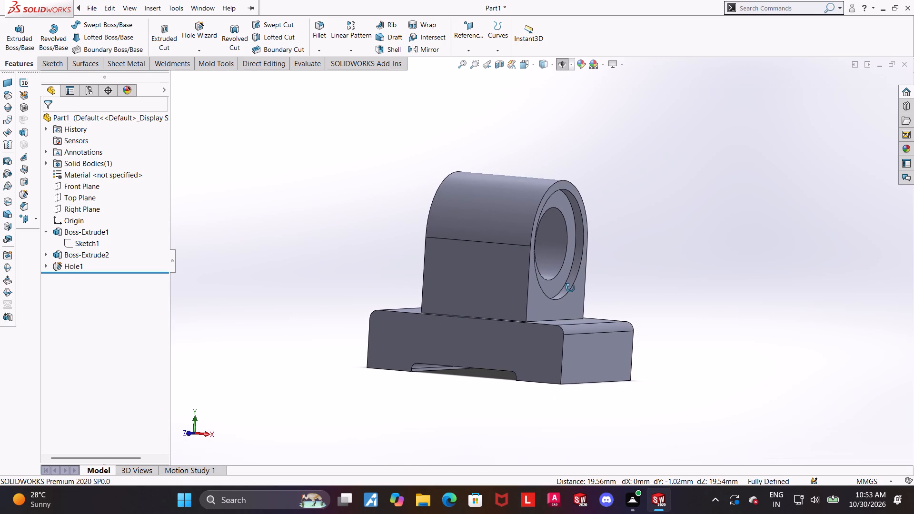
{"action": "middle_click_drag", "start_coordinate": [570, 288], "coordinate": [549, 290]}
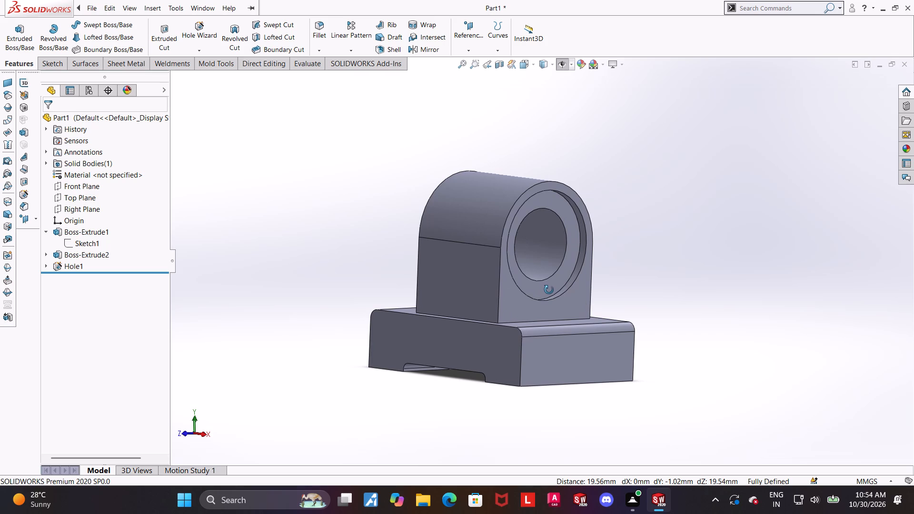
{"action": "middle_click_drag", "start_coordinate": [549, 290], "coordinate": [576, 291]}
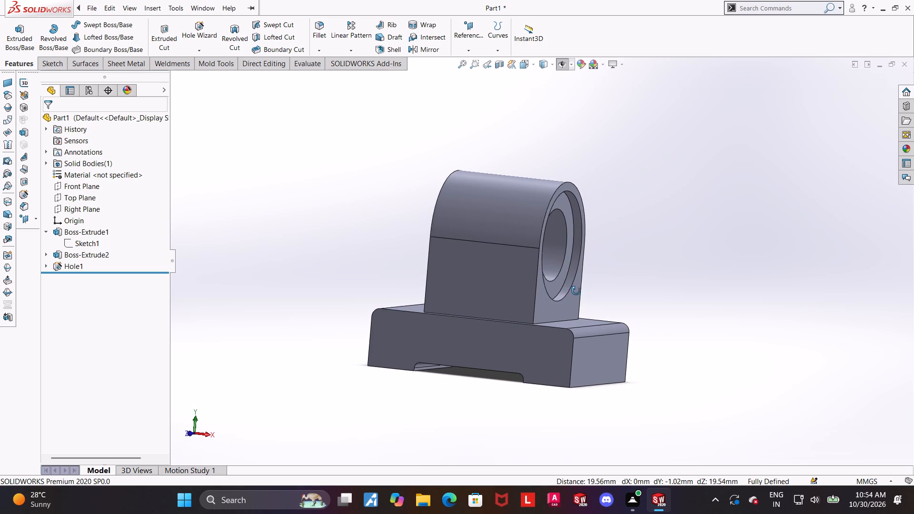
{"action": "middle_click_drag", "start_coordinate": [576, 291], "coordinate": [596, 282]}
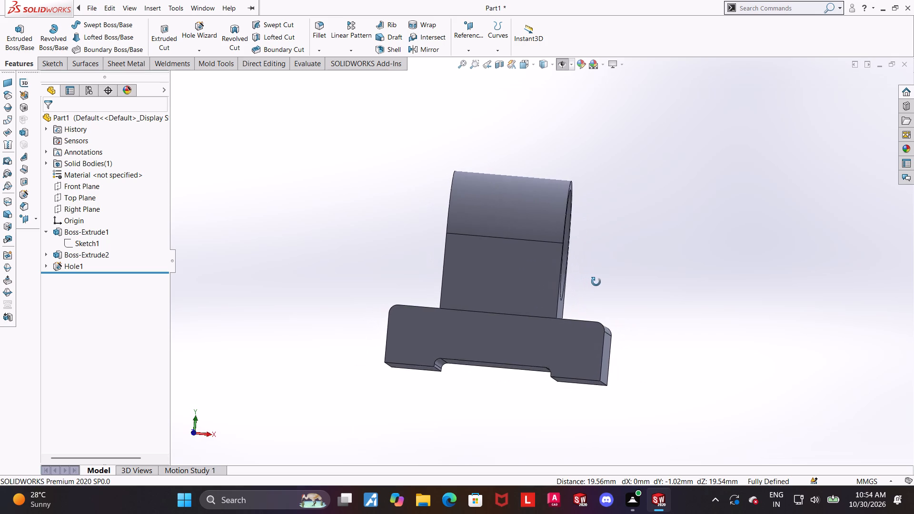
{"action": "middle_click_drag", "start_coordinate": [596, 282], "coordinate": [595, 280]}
Start a new sketch on the front face of the notched base block, seen from the Front view.
{"action": "left_click", "coordinate": [532, 58]}
{"action": "left_click", "coordinate": [430, 303]}
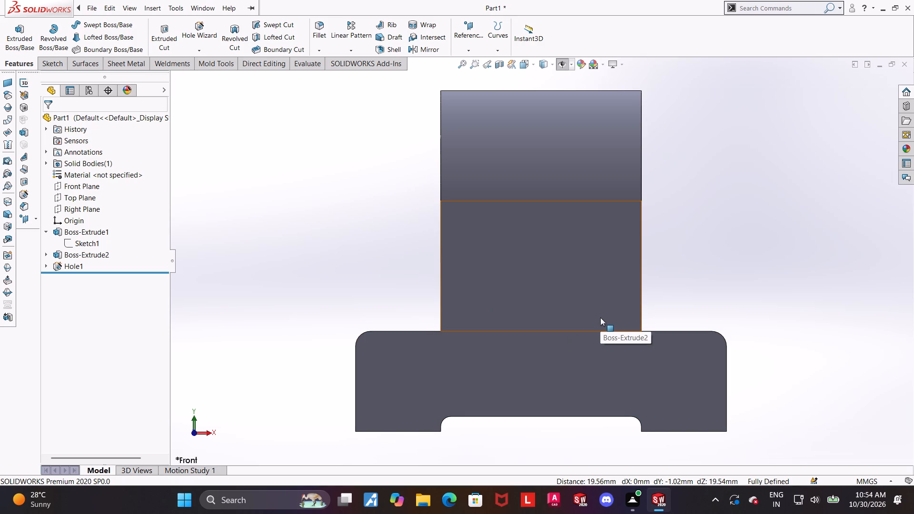
{"action": "left_click", "coordinate": [572, 352]}
{"action": "left_click", "coordinate": [610, 328]}
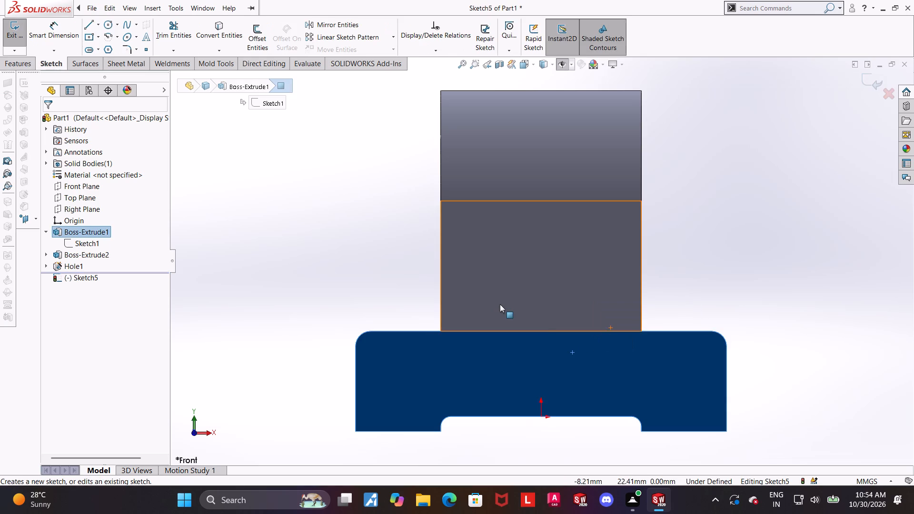
{"action": "left_click", "coordinate": [322, 332]}
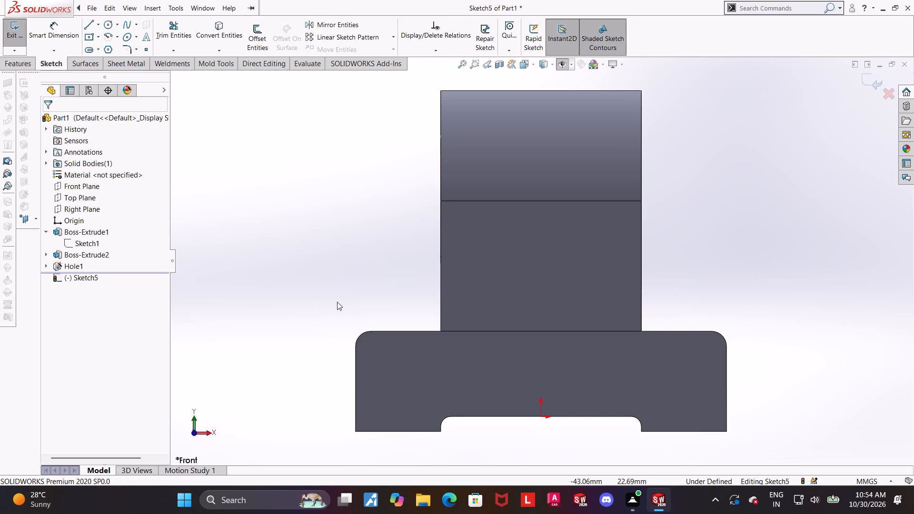
Sketch a circle centred above the origin that overlaps both the base block and the lower part of the boss.
{"action": "scroll", "coordinate": [442, 284], "scroll_direction": "up", "scroll_amount": 2}
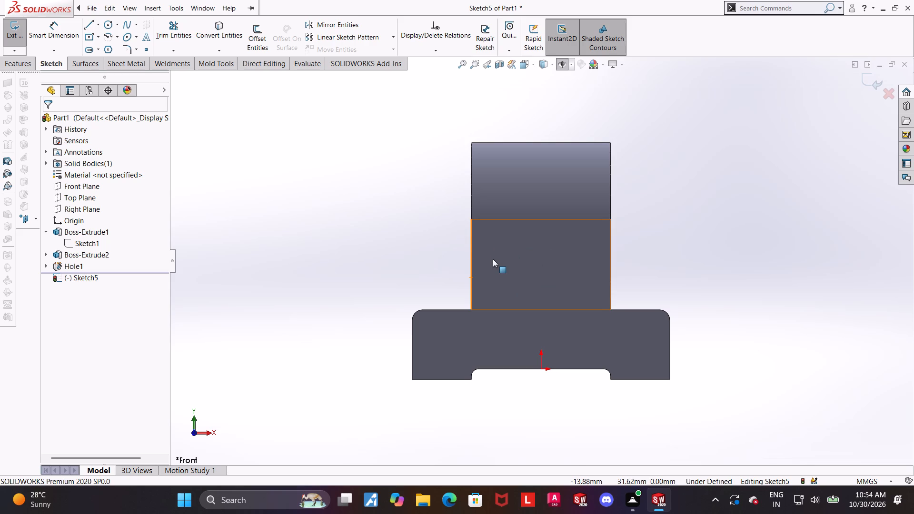
{"action": "scroll", "coordinate": [525, 257], "scroll_direction": "up", "scroll_amount": 1}
{"action": "scroll", "coordinate": [730, 301], "scroll_direction": "down", "scroll_amount": 3}
{"action": "scroll", "coordinate": [149, 175], "scroll_direction": "up", "scroll_amount": 1}
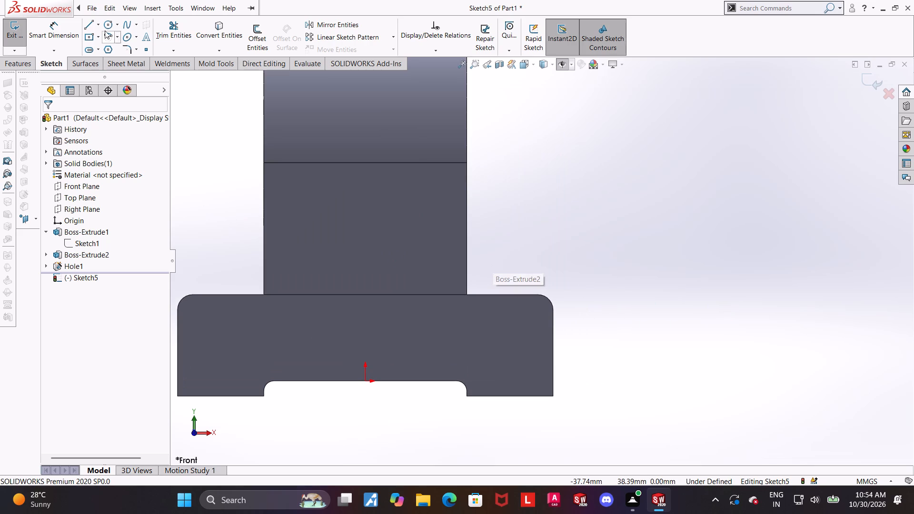
{"action": "left_click", "coordinate": [106, 22]}
{"action": "scroll", "coordinate": [394, 247], "scroll_direction": "up", "scroll_amount": 2}
{"action": "scroll", "coordinate": [423, 277], "scroll_direction": "down", "scroll_amount": 2}
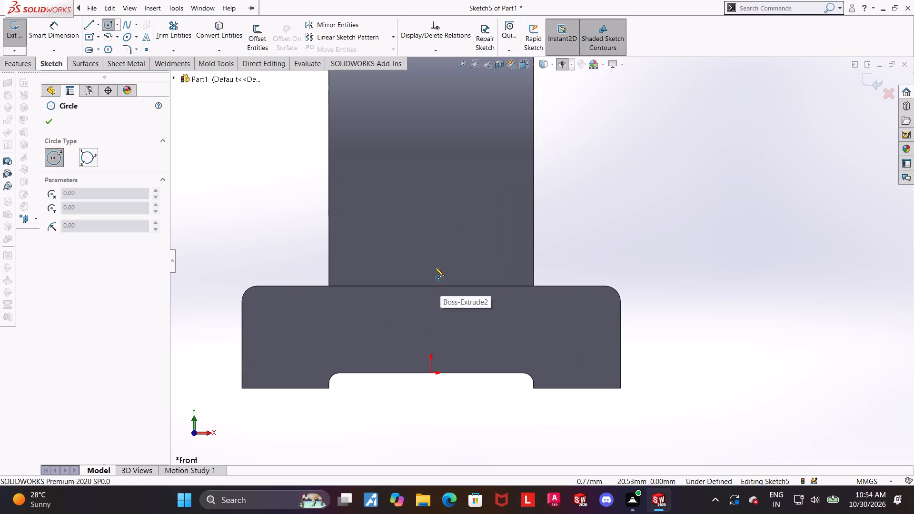
{"action": "left_click", "coordinate": [433, 266]}
{"action": "left_click", "coordinate": [455, 299]}
{"action": "key", "text": "Escape"}
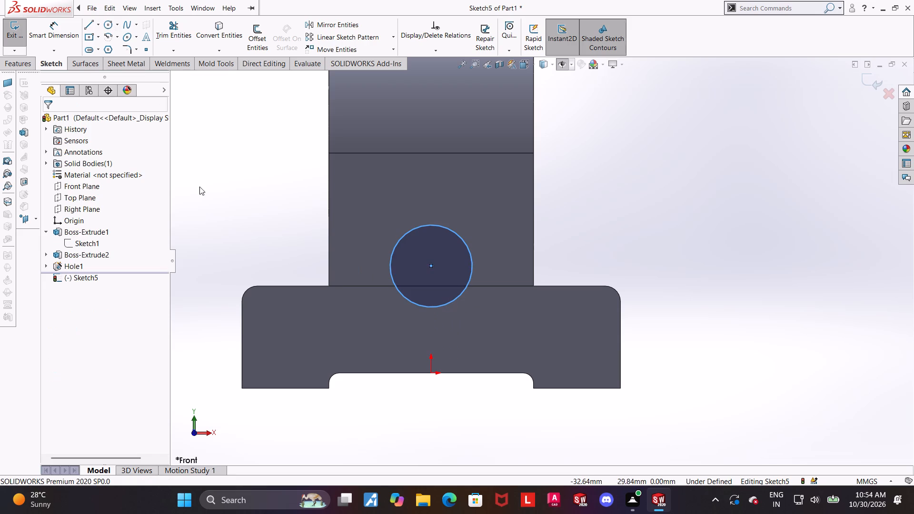
Dimension the circle's diameter as 24 mm.
{"action": "left_click", "coordinate": [61, 34]}
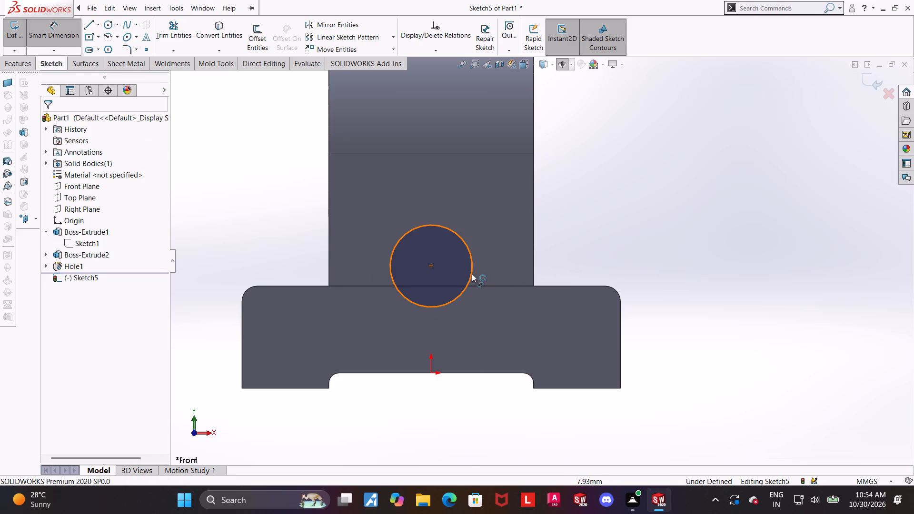
{"action": "left_click", "coordinate": [472, 274]}
{"action": "left_click", "coordinate": [494, 335]}
{"action": "type", "text": "24"}
{"action": "key", "text": "Return"}
{"action": "key", "text": "Escape"}
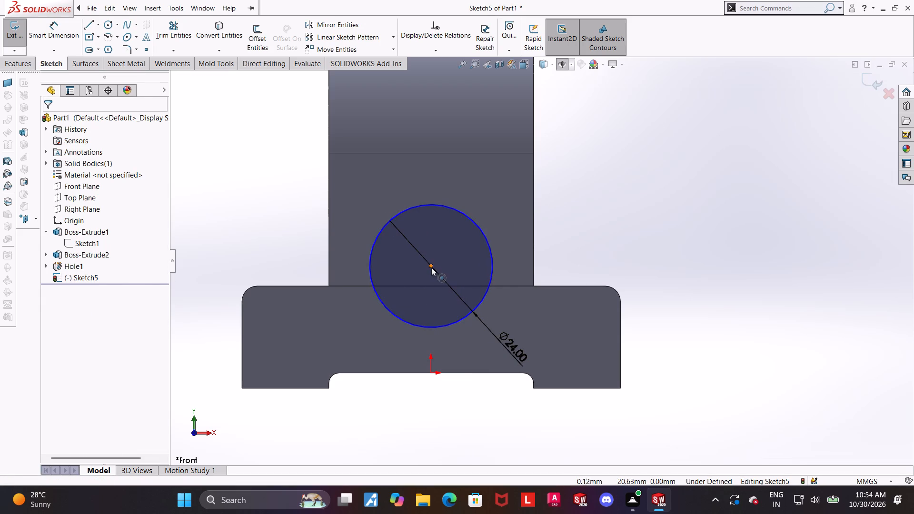
Add a Vertical relation between the circle's centre point and the origin.
{"action": "left_click", "coordinate": [431, 267]}
{"action": "left_click", "coordinate": [431, 371], "text": "ctrl"}
{"action": "left_click", "coordinate": [56, 300]}
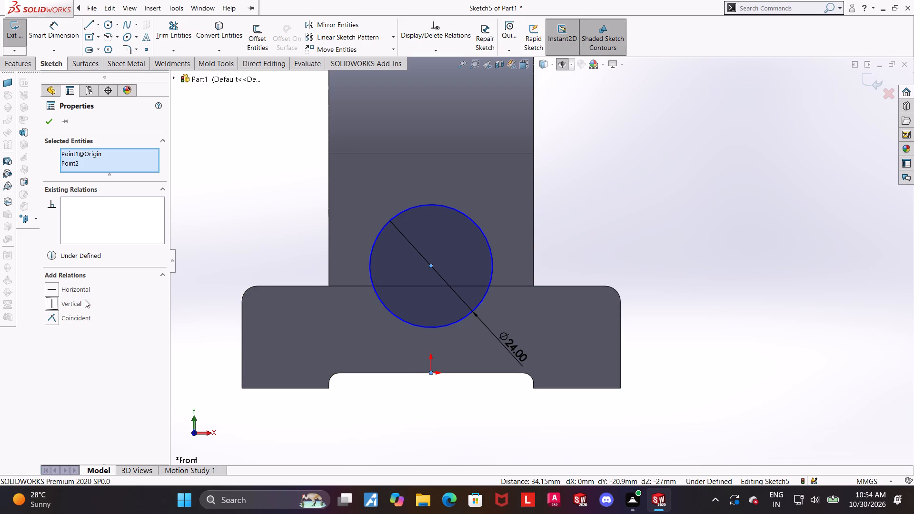
{"action": "left_click", "coordinate": [714, 240]}
Dimension the circle's centre 19 mm below the horizontal edge where the boss's arch meets its flat front face.
{"action": "scroll", "coordinate": [687, 273], "scroll_direction": "up", "scroll_amount": 1}
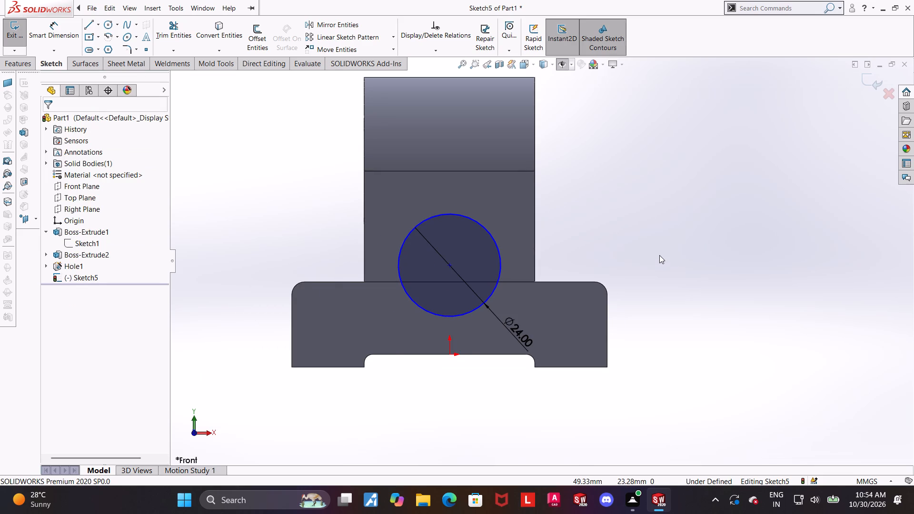
{"action": "scroll", "coordinate": [659, 255], "scroll_direction": "up", "scroll_amount": 1}
{"action": "scroll", "coordinate": [485, 245], "scroll_direction": "down", "scroll_amount": 1}
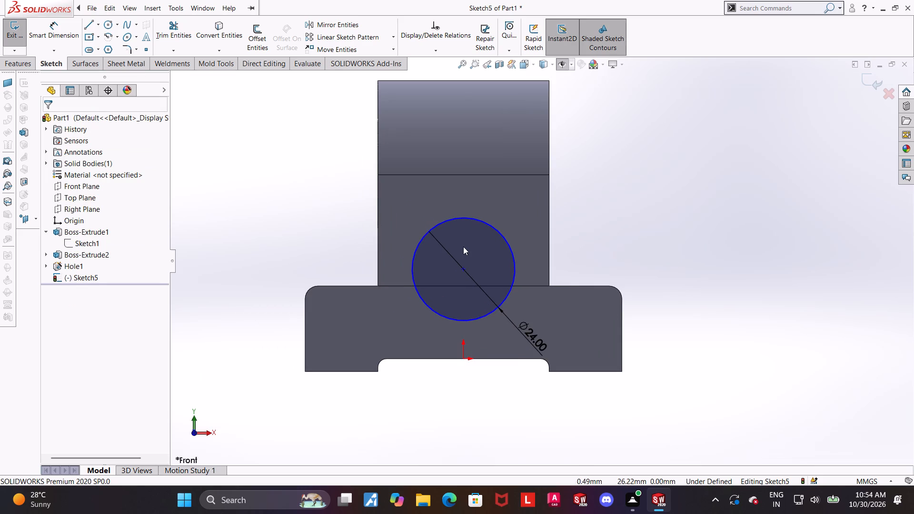
{"action": "scroll", "coordinate": [461, 247], "scroll_direction": "down", "scroll_amount": 1}
{"action": "left_click_drag", "start_coordinate": [455, 335], "coordinate": [459, 301]}
{"action": "left_click", "coordinate": [742, 234]}
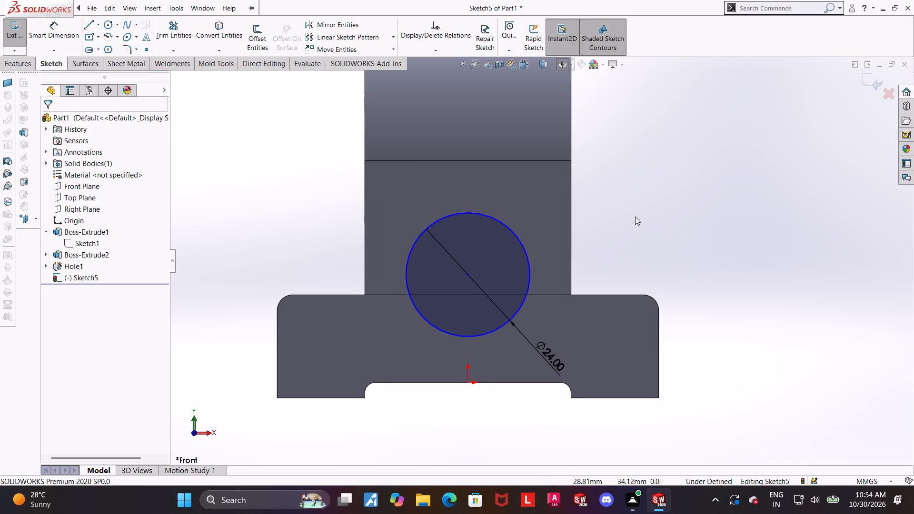
{"action": "scroll", "coordinate": [689, 232], "scroll_direction": "up", "scroll_amount": 1}
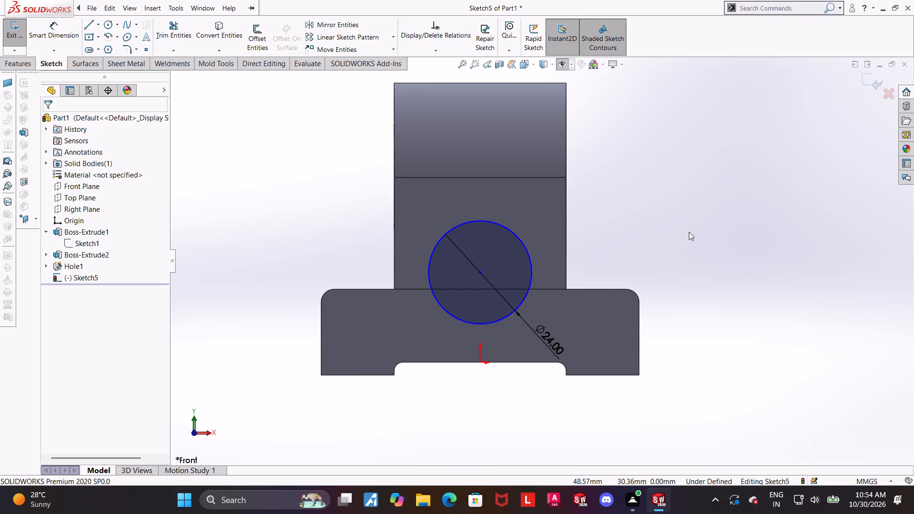
{"action": "scroll", "coordinate": [689, 232], "scroll_direction": "up", "scroll_amount": 1}
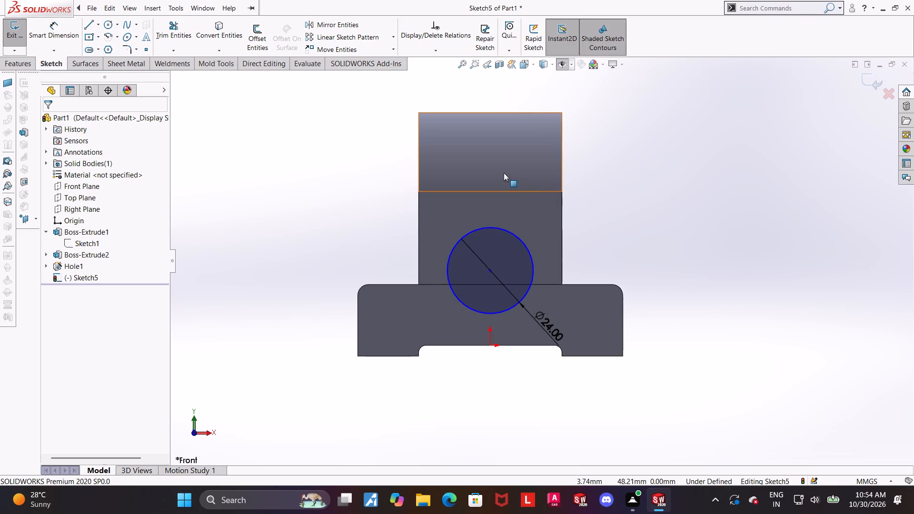
{"action": "left_click", "coordinate": [68, 28]}
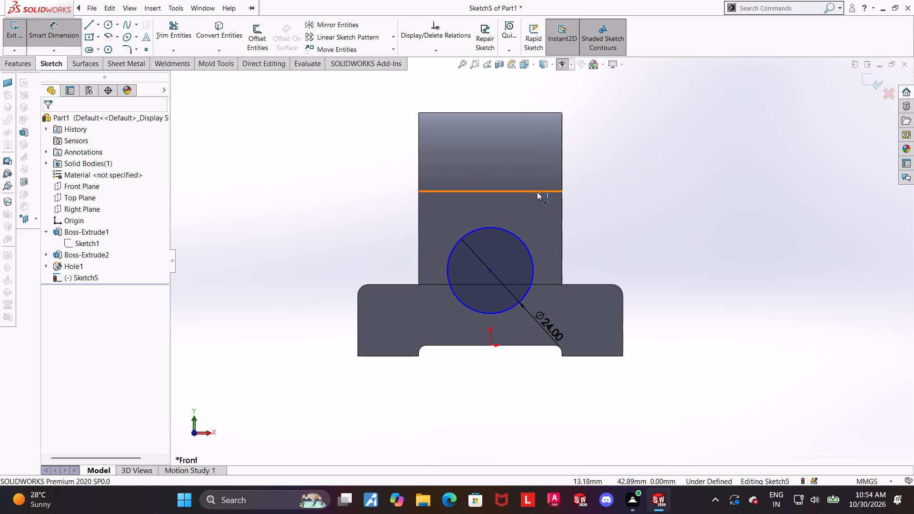
{"action": "left_click", "coordinate": [537, 192]}
{"action": "left_click", "coordinate": [488, 269]}
{"action": "left_click", "coordinate": [636, 253]}
{"action": "type", "text": "19"}
{"action": "key", "text": "Return"}
{"action": "left_click", "coordinate": [661, 247]}
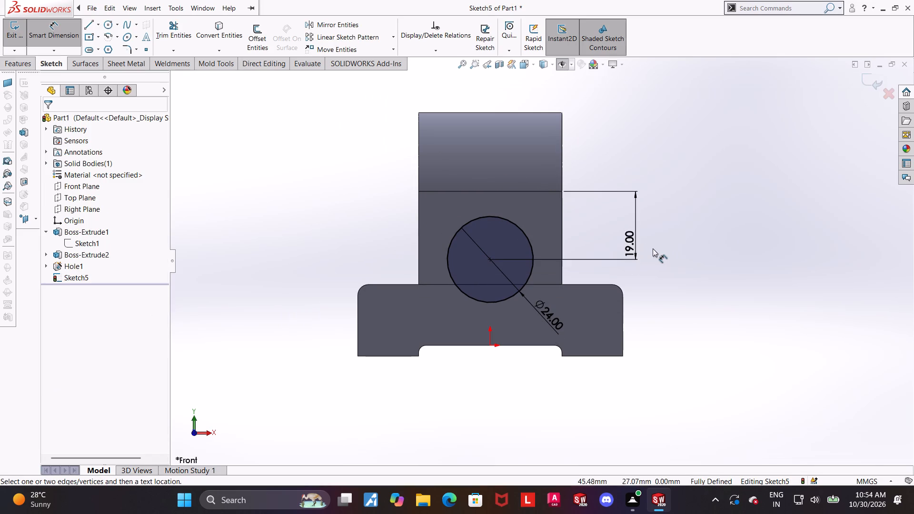
Give the 19 mm centre-distance dimension a Limit tolerance with a maximum variation of 0.20 mm.
{"action": "double_click", "coordinate": [626, 240]}
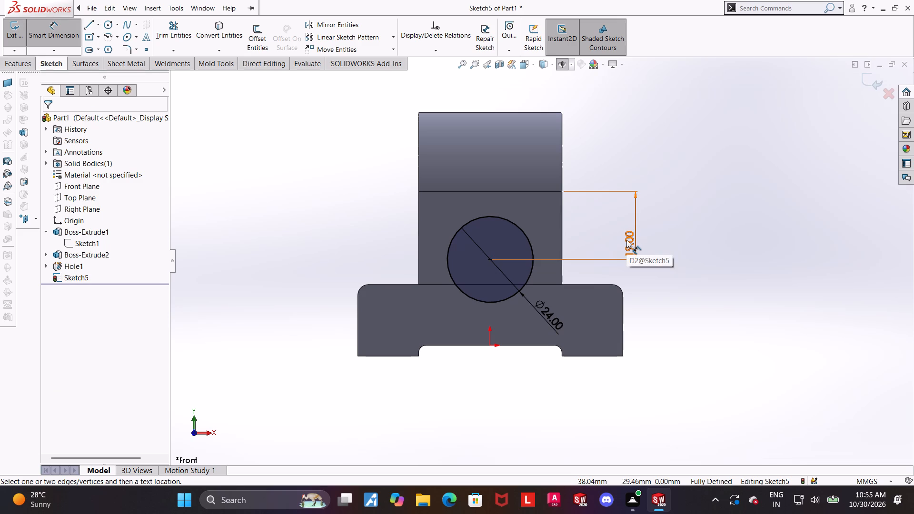
{"action": "left_click", "coordinate": [668, 264]}
{"action": "double_click", "coordinate": [624, 254]}
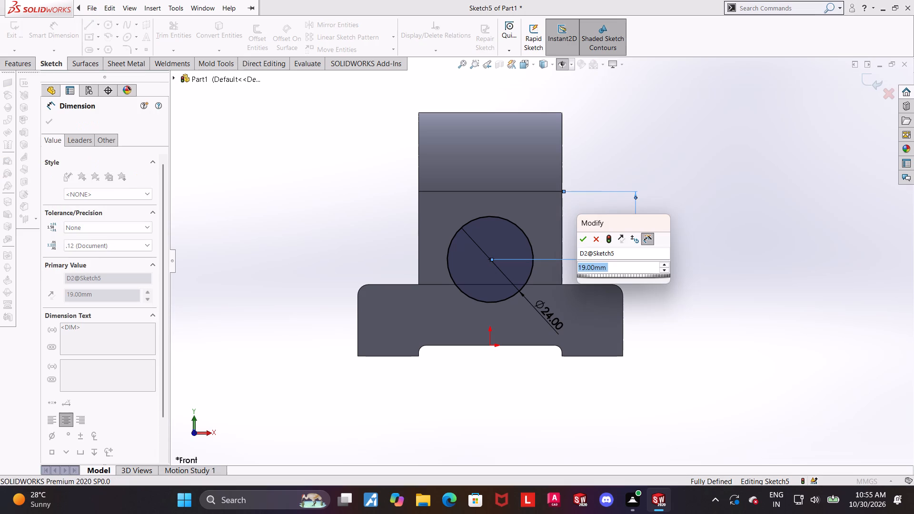
{"action": "left_click", "coordinate": [579, 237]}
{"action": "left_click", "coordinate": [85, 224]}
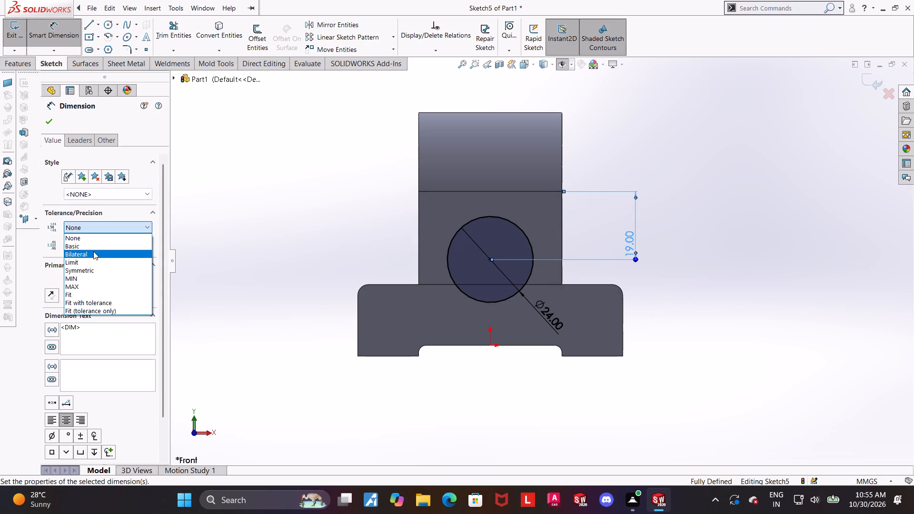
{"action": "left_click", "coordinate": [89, 262]}
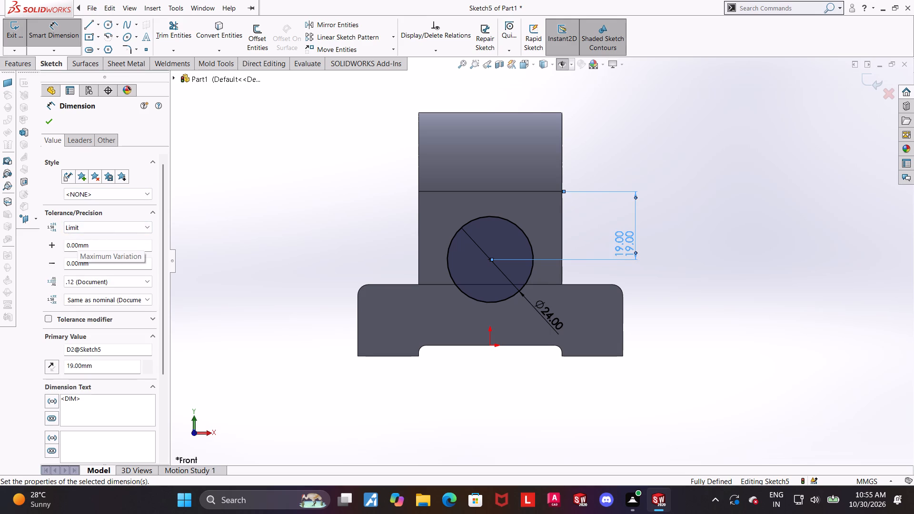
{"action": "left_click", "coordinate": [77, 247]}
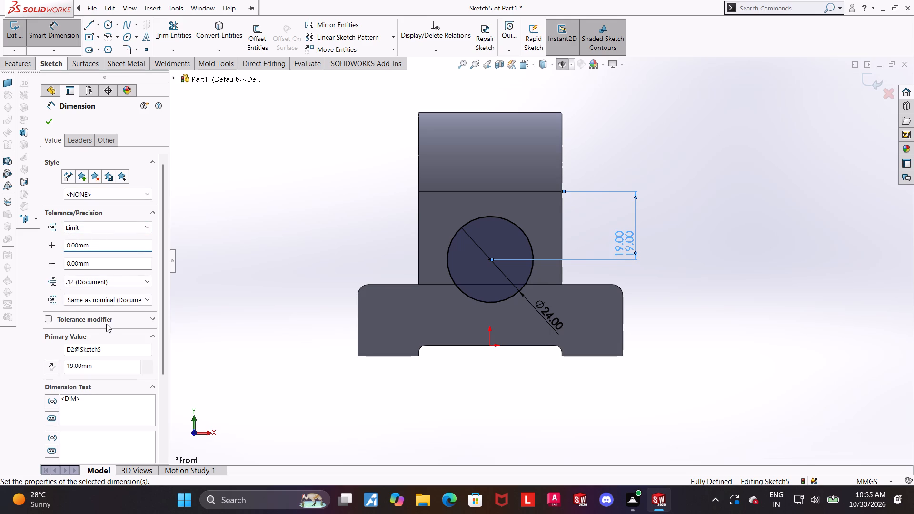
{"action": "key", "text": "BackSpace"}
{"action": "key", "text": "BackSpace"}
{"action": "key", "text": "2"}
{"action": "key", "text": "Return"}
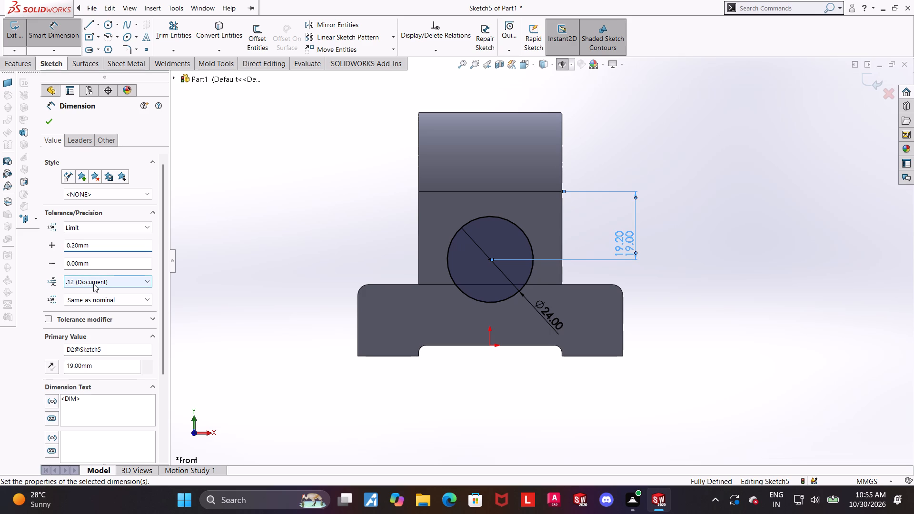
{"action": "left_click", "coordinate": [241, 237]}
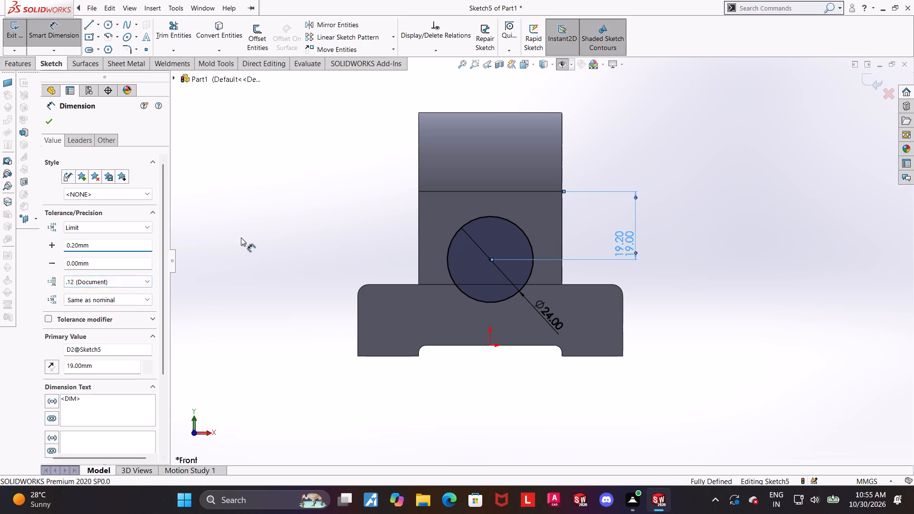
Change the 19 mm dimension's tolerance type to Bilateral.
{"action": "double_click", "coordinate": [617, 239]}
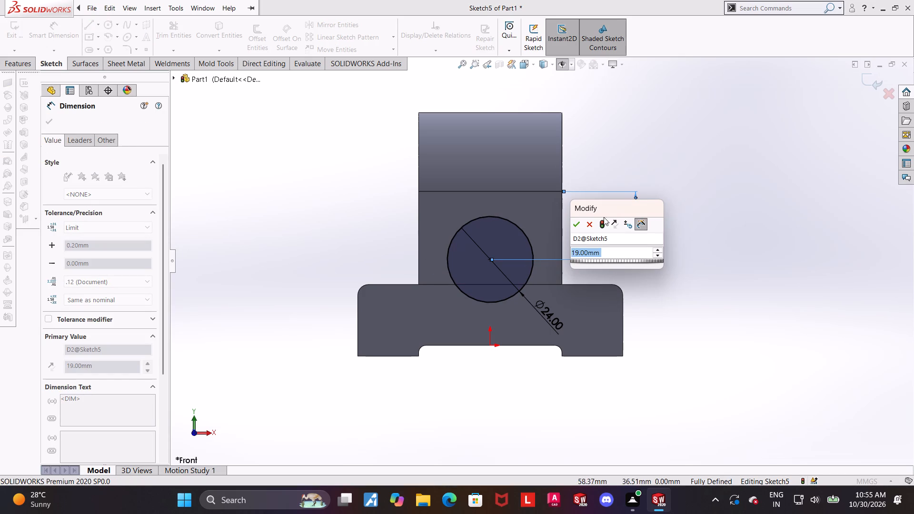
{"action": "left_click", "coordinate": [579, 221]}
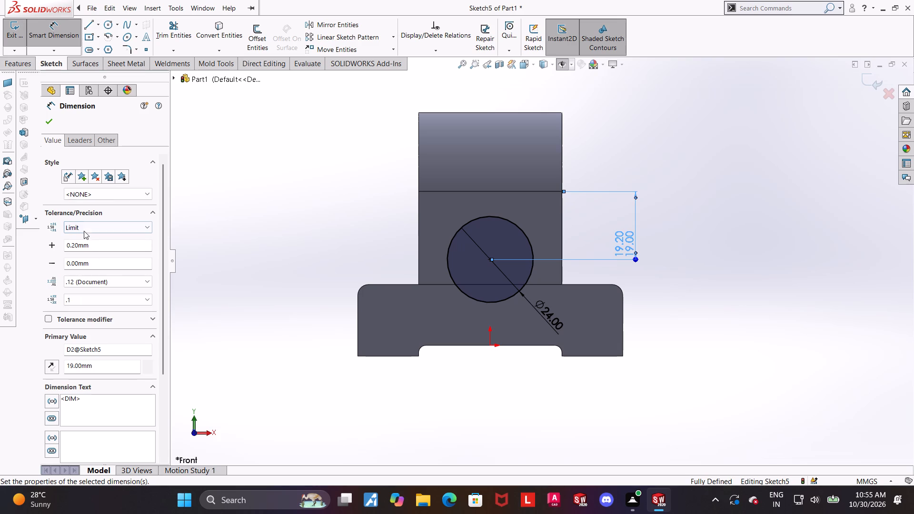
{"action": "left_click", "coordinate": [89, 227]}
{"action": "left_click", "coordinate": [81, 253]}
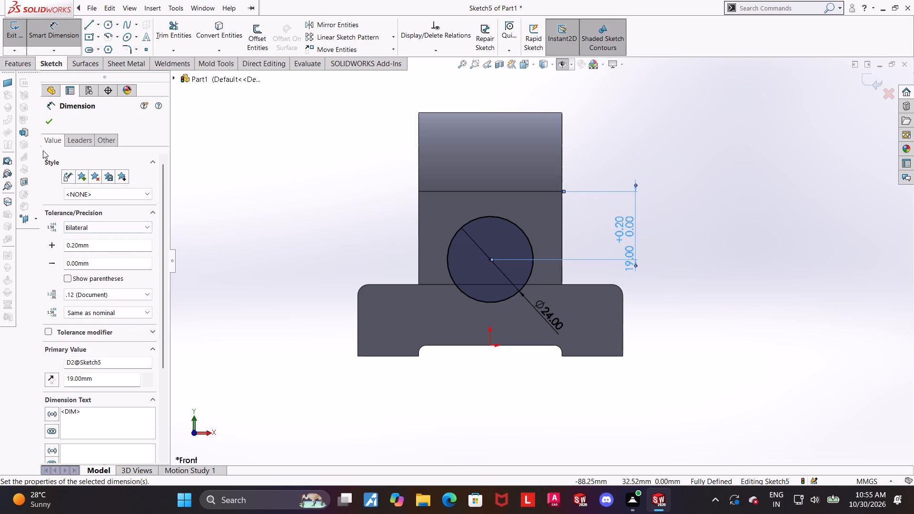
{"action": "left_click", "coordinate": [45, 128]}
{"action": "left_click", "coordinate": [803, 288]}
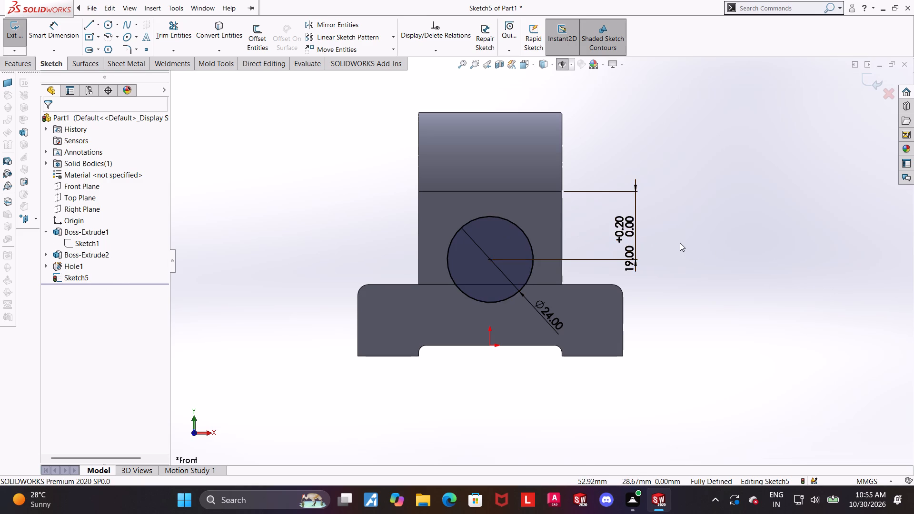
{"action": "scroll", "coordinate": [650, 240], "scroll_direction": "up", "scroll_amount": 1}
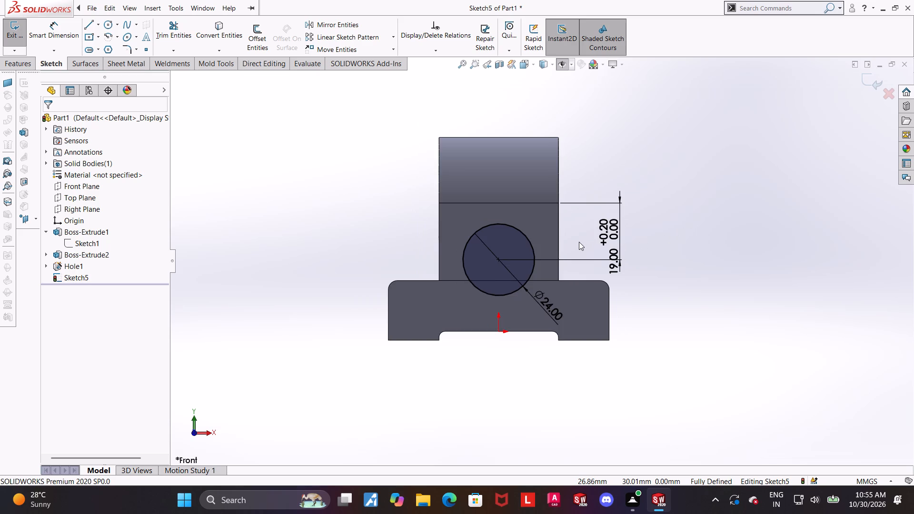
Extrude-cut the 24 mm circle with an Up To Surface end condition, ending at the boss's flat front face.
{"action": "scroll", "coordinate": [579, 242], "scroll_direction": "down", "scroll_amount": 1}
{"action": "middle_click_drag", "start_coordinate": [697, 231], "coordinate": [671, 239]}
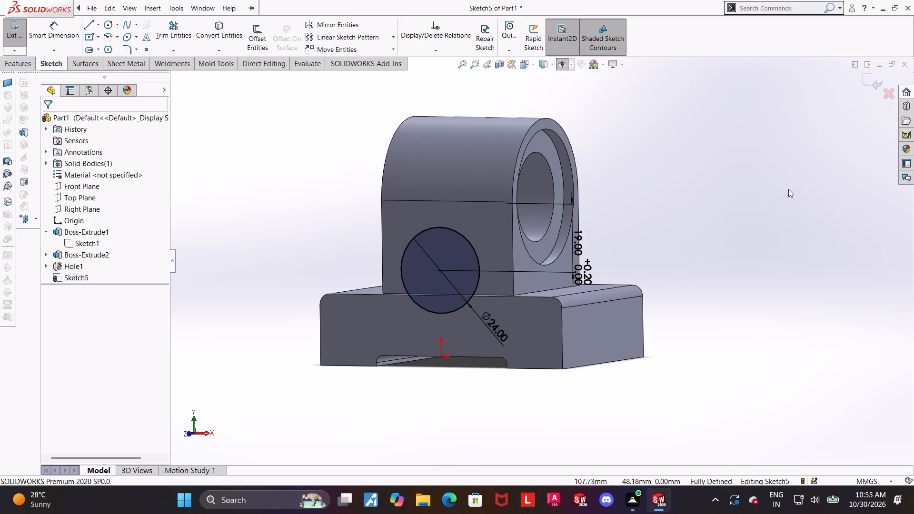
{"action": "left_click", "coordinate": [861, 80]}
{"action": "left_click", "coordinate": [168, 32]}
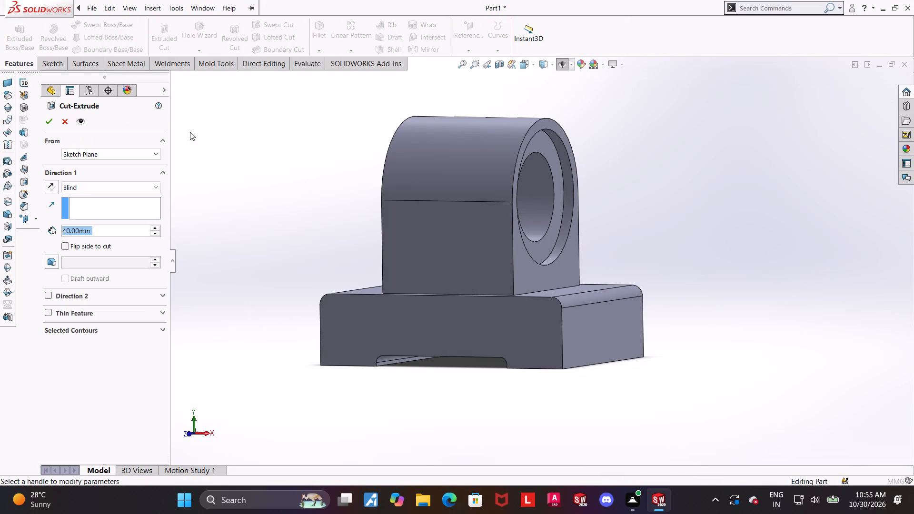
{"action": "left_click", "coordinate": [89, 185]}
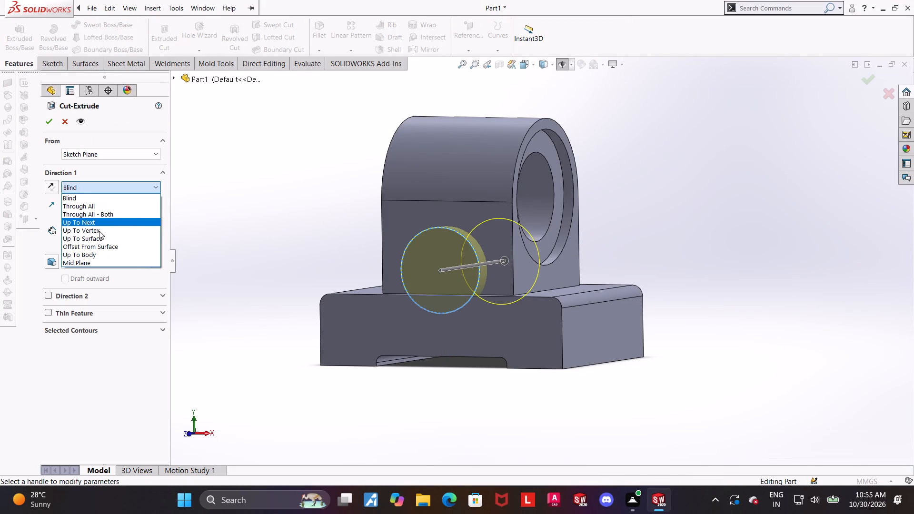
{"action": "left_click", "coordinate": [99, 239]}
{"action": "left_click", "coordinate": [489, 232]}
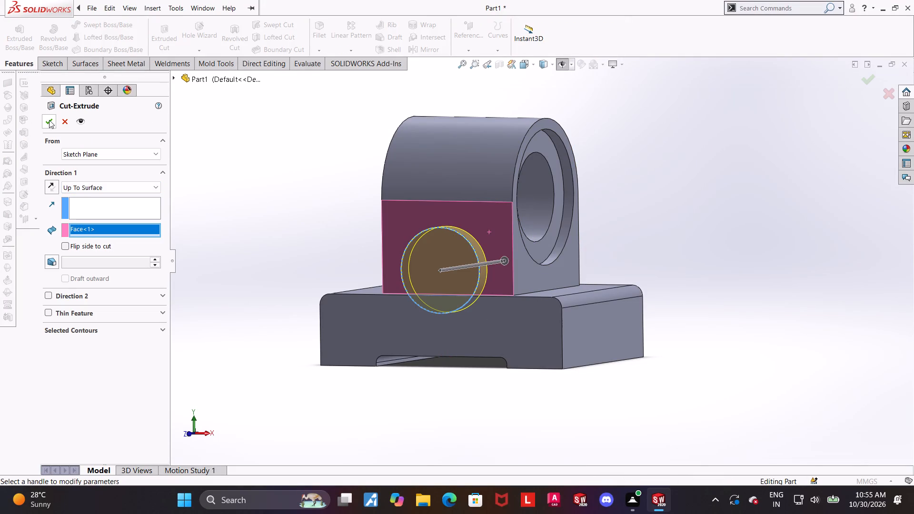
{"action": "left_click", "coordinate": [50, 121]}
{"action": "left_click", "coordinate": [742, 273]}
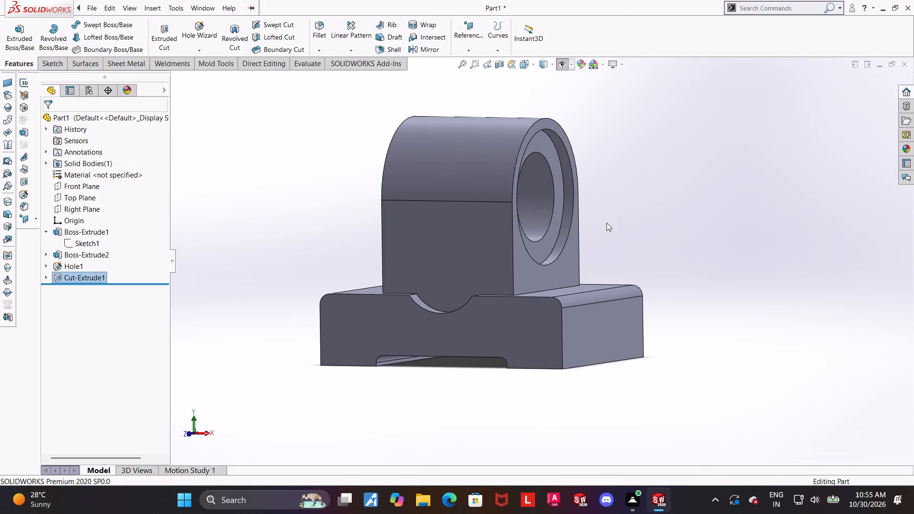
Start a Hole Wizard legacy hole and choose the Counterbored type.
{"action": "middle_click_drag", "start_coordinate": [484, 221], "coordinate": [481, 225]}
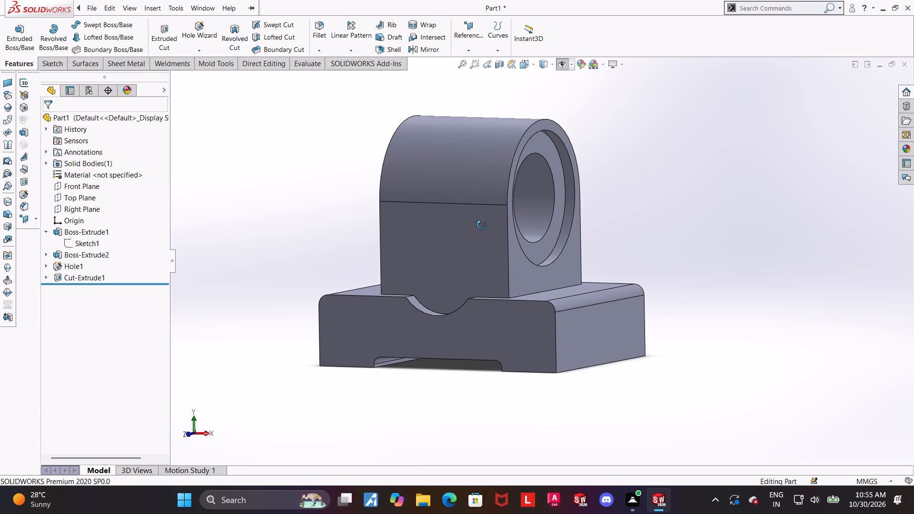
{"action": "middle_click_drag", "start_coordinate": [481, 225], "coordinate": [481, 226]}
{"action": "middle_click_drag", "start_coordinate": [484, 218], "coordinate": [440, 206]}
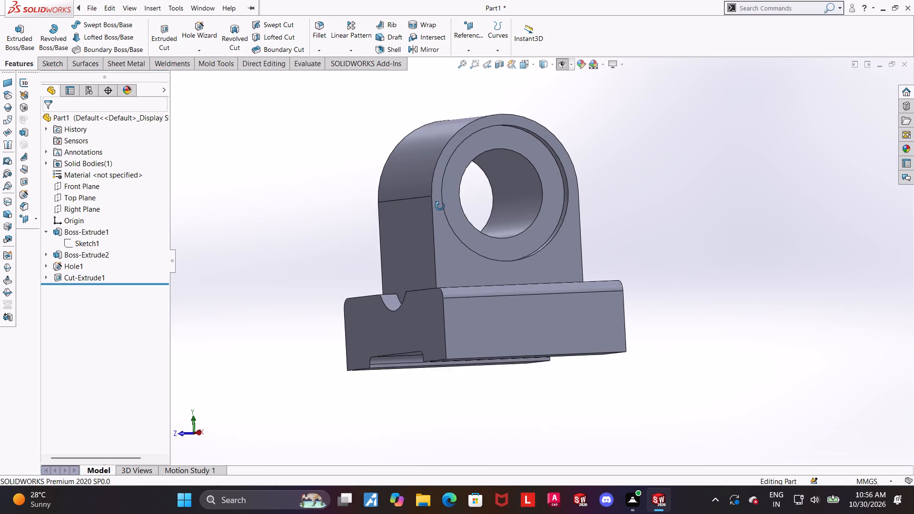
{"action": "middle_click_drag", "start_coordinate": [440, 206], "coordinate": [447, 209]}
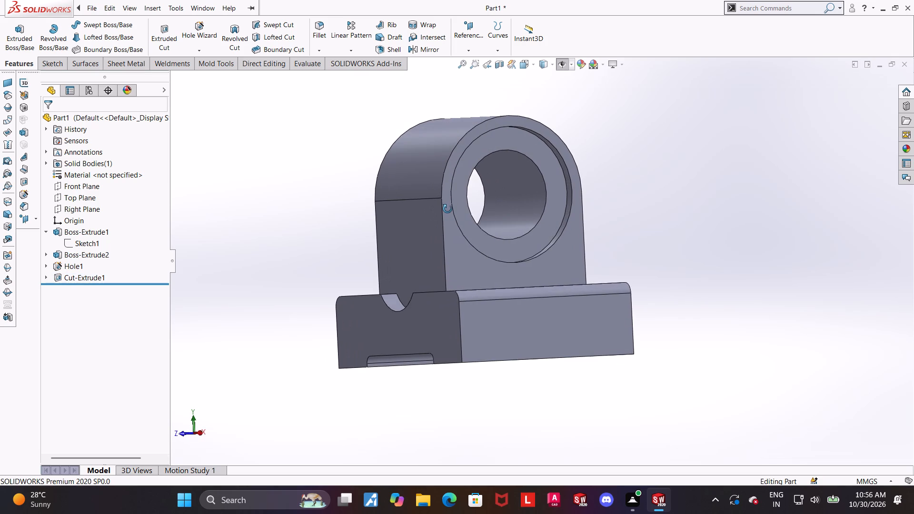
{"action": "middle_click_drag", "start_coordinate": [447, 209], "coordinate": [500, 237]}
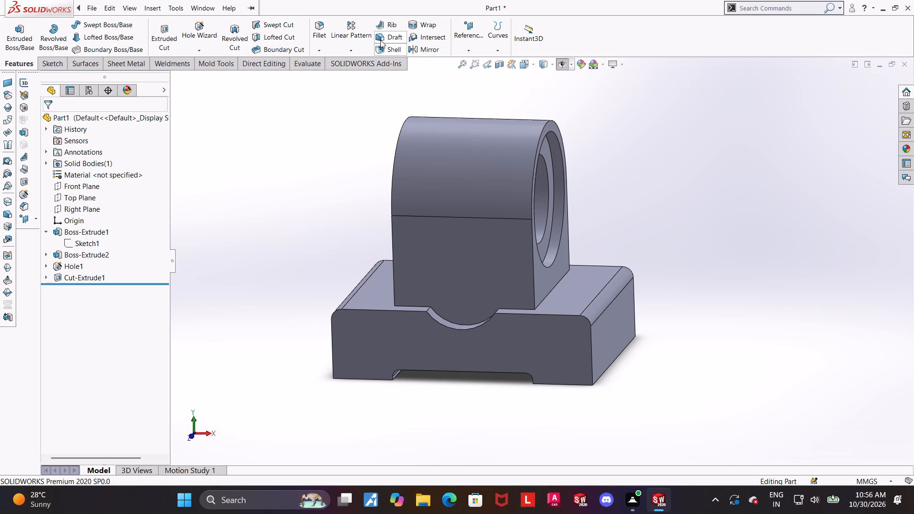
{"action": "left_click", "coordinate": [193, 35]}
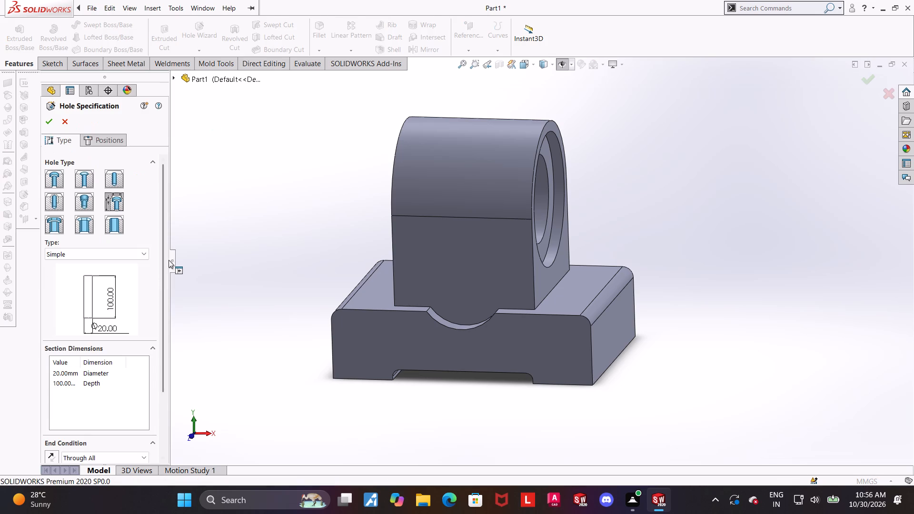
{"action": "left_click", "coordinate": [99, 256]}
{"action": "left_click", "coordinate": [70, 323]}
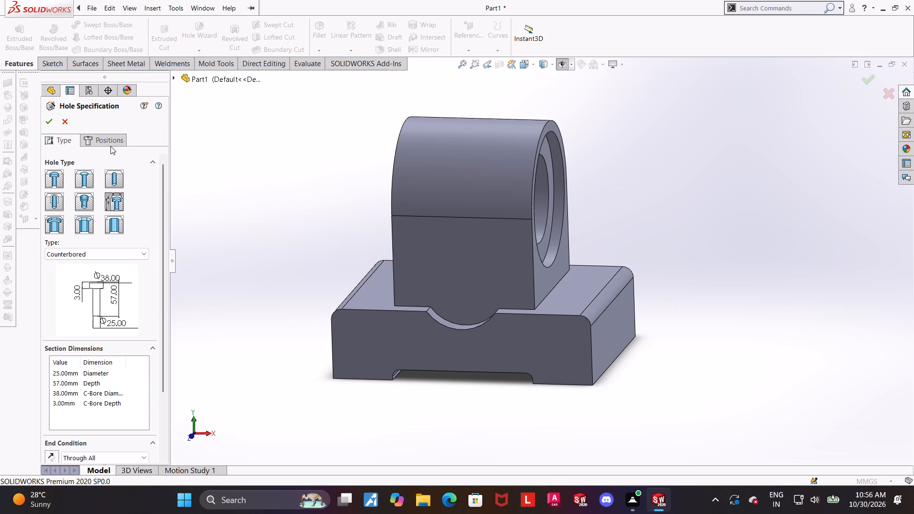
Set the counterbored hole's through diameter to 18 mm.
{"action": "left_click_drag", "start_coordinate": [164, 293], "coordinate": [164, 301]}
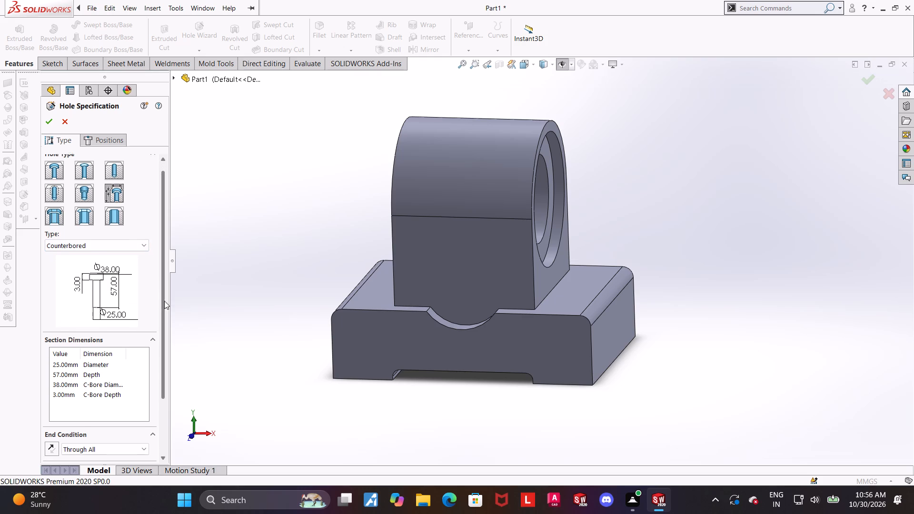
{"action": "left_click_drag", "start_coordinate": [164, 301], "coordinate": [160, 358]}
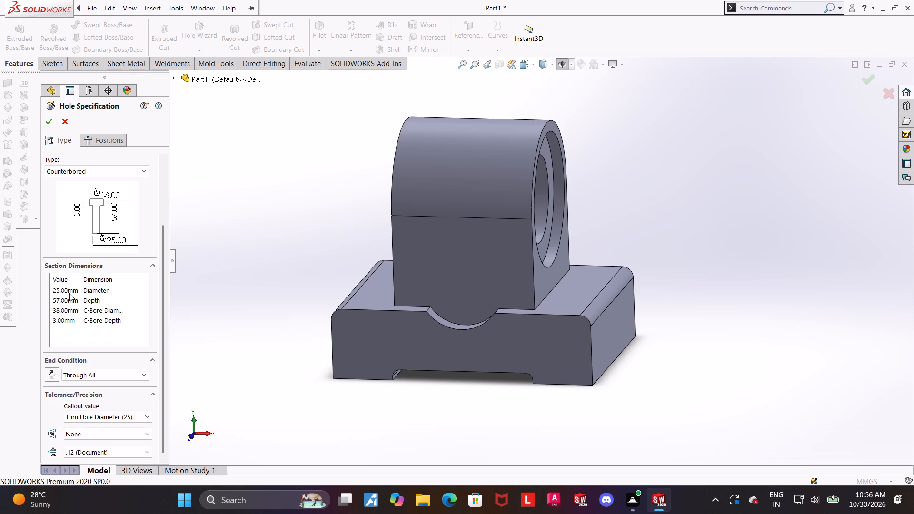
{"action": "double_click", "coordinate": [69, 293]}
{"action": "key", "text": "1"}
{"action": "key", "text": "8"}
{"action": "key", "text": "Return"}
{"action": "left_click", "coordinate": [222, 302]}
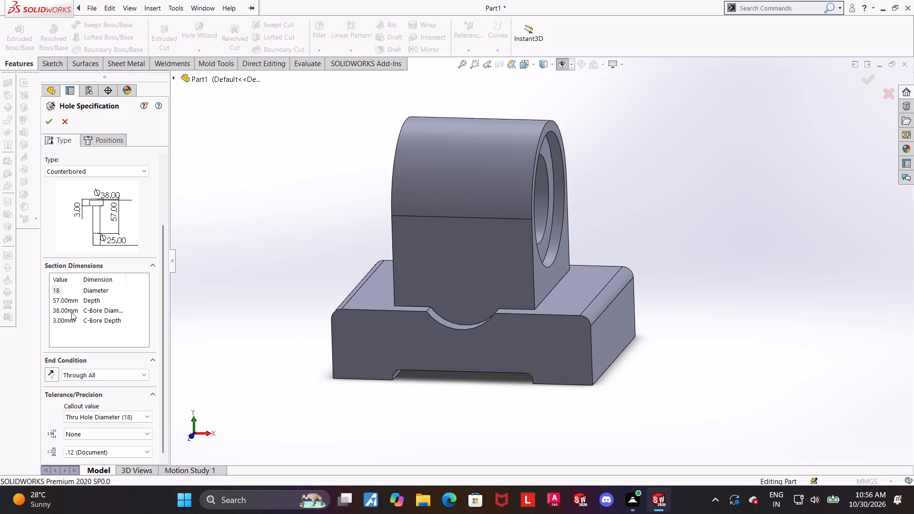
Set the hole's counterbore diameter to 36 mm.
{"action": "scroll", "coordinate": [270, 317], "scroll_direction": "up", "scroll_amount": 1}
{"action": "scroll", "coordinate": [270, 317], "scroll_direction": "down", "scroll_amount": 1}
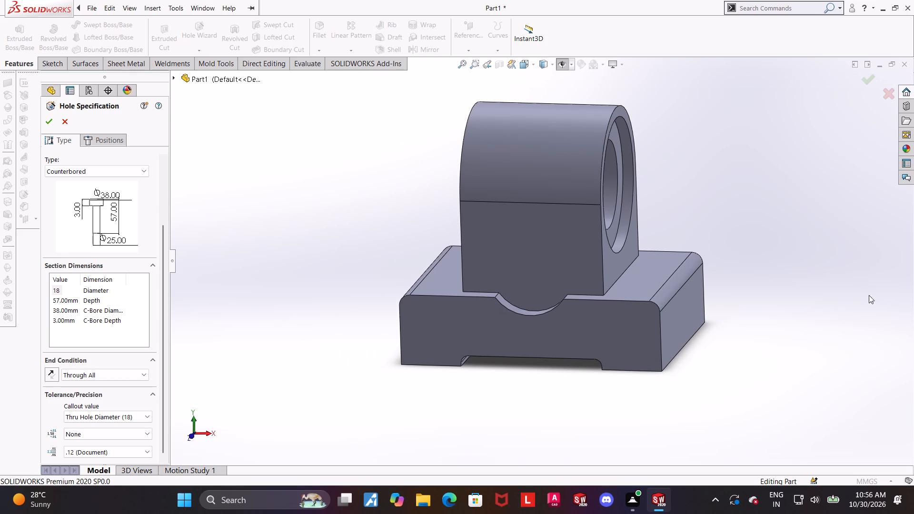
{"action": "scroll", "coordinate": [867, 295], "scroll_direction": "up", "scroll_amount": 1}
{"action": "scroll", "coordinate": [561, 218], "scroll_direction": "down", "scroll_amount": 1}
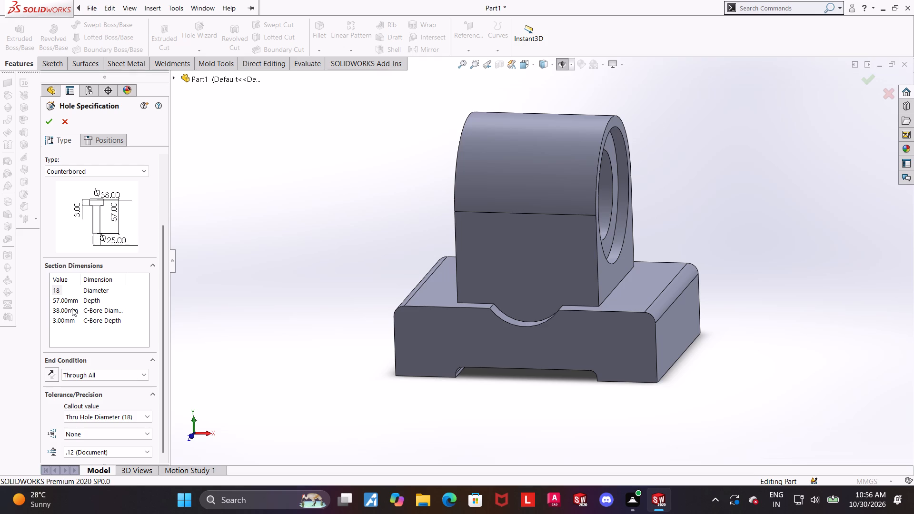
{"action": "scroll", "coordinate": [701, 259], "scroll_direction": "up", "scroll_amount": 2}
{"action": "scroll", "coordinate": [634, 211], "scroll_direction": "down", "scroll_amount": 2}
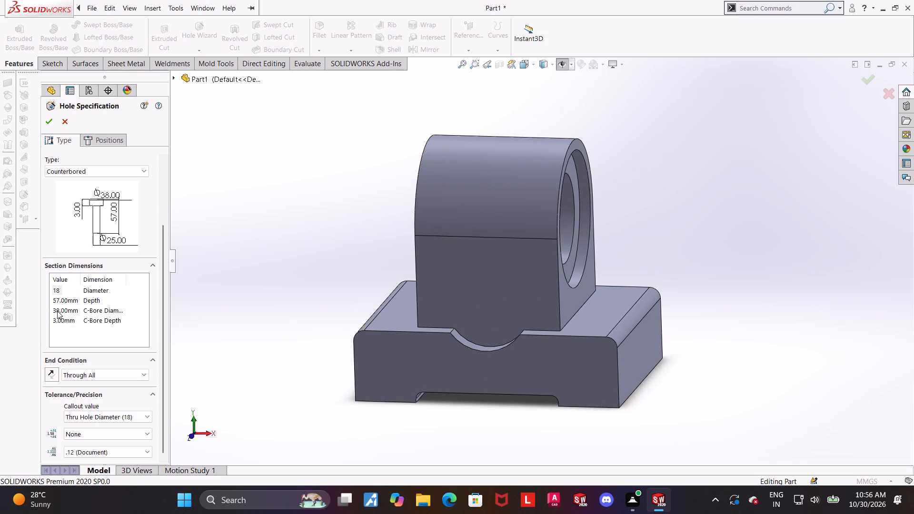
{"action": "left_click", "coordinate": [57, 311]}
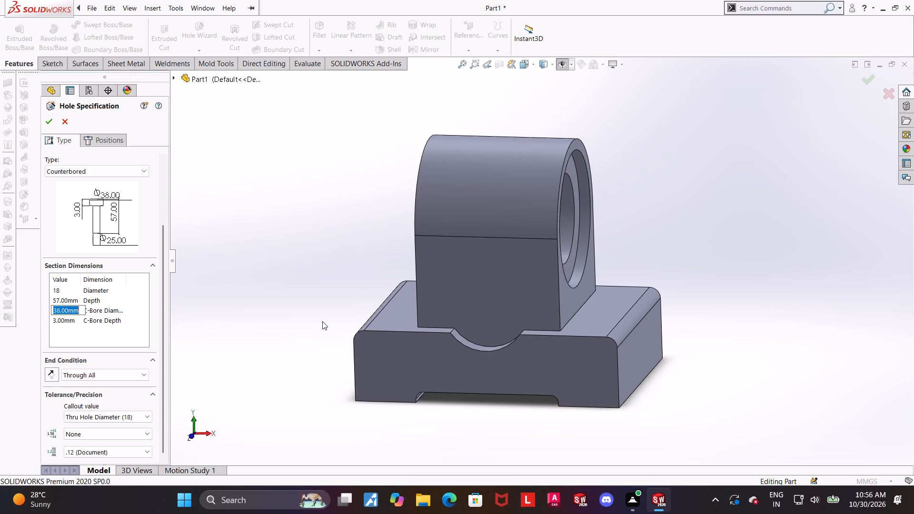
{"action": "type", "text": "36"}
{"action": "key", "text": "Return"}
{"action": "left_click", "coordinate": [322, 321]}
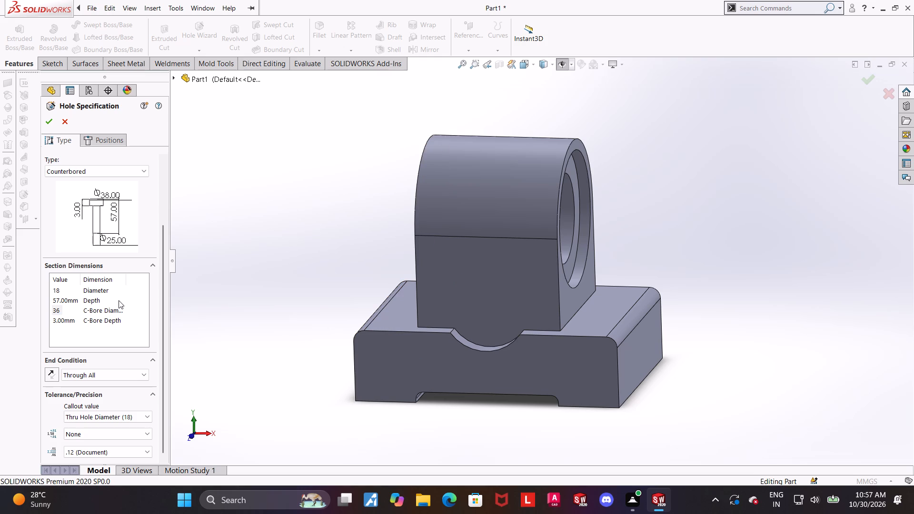
Set the hole's through diameter to 12.5 mm and its counterbore diameter to 18 mm.
{"action": "double_click", "coordinate": [62, 292]}
{"action": "type", "text": "12"}
{"action": "type", "text": ".5"}
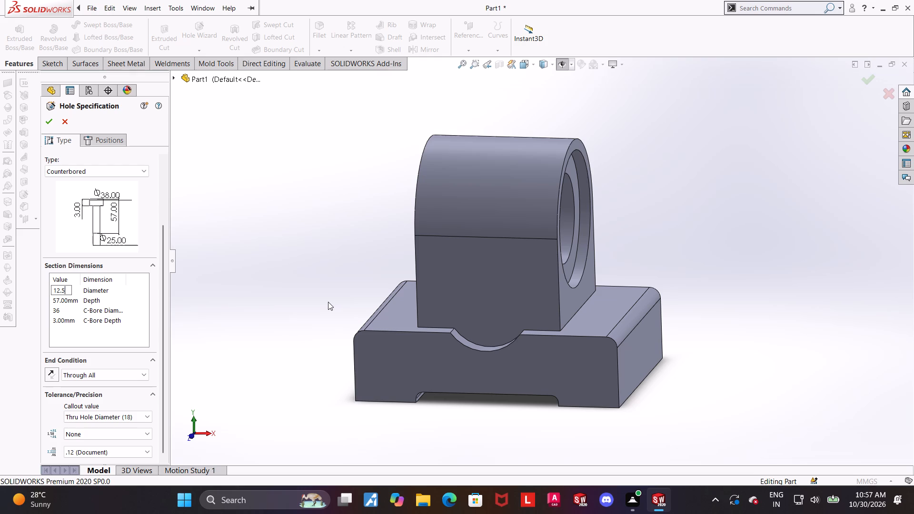
{"action": "key", "text": "Return"}
{"action": "left_click", "coordinate": [328, 302]}
{"action": "double_click", "coordinate": [54, 310]}
{"action": "key", "text": "1"}
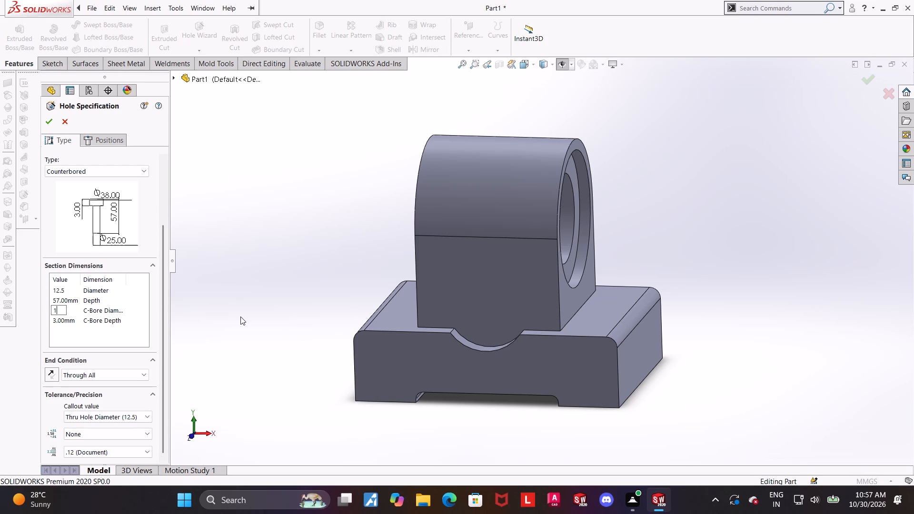
{"action": "key", "text": "8"}
{"action": "key", "text": "Return"}
{"action": "left_click", "coordinate": [240, 316]}
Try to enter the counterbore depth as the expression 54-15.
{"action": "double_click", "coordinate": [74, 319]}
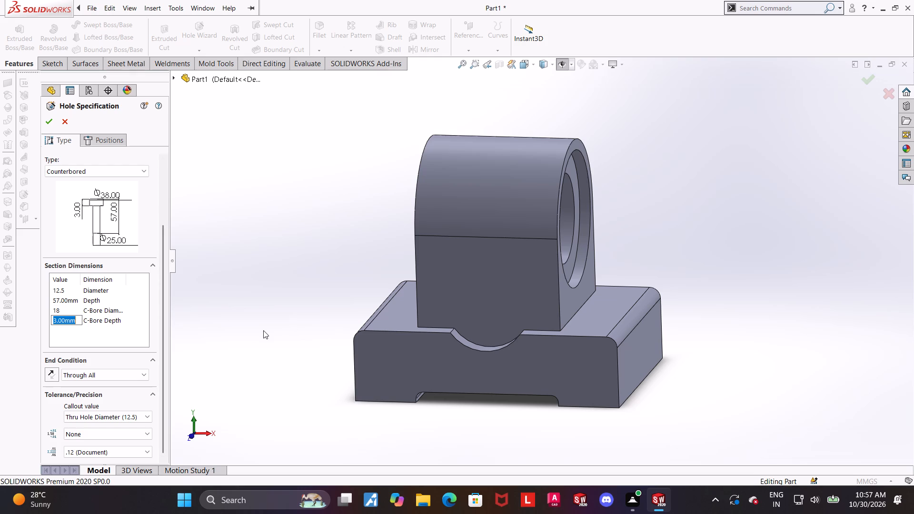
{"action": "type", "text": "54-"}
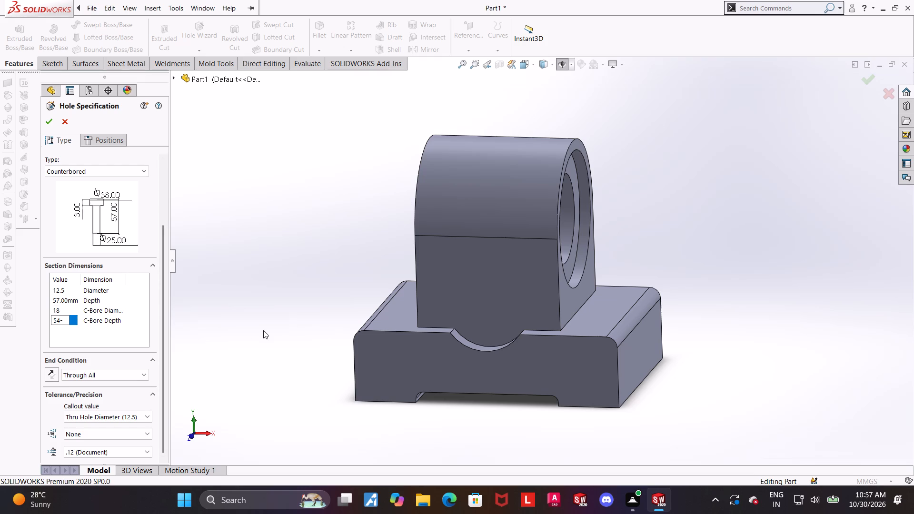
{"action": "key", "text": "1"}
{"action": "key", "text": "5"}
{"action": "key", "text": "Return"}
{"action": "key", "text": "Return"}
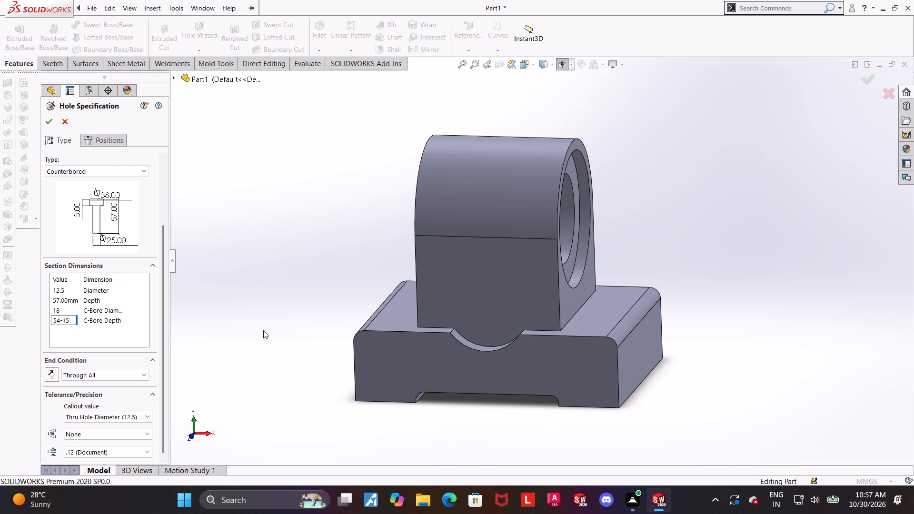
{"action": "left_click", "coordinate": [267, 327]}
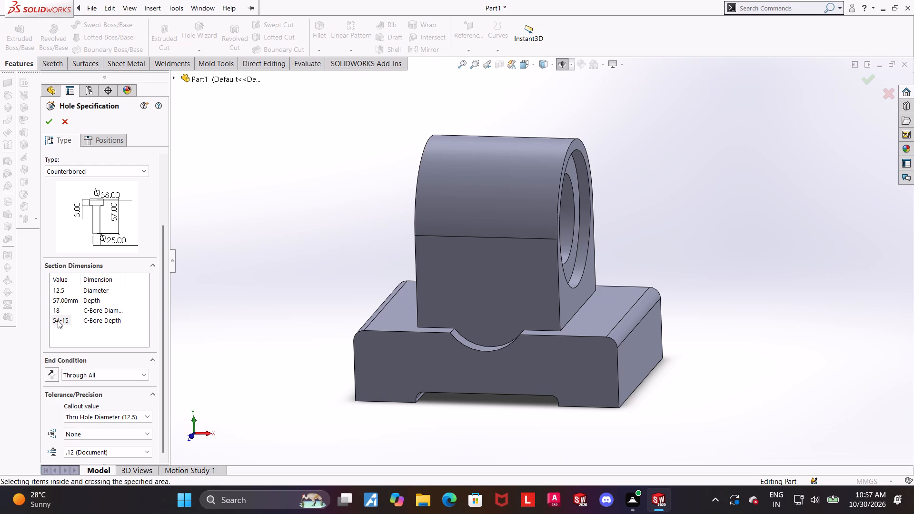
Set the hole's counterbore depth to 39 mm.
{"action": "double_click", "coordinate": [58, 320]}
{"action": "key", "text": "3"}
{"action": "key", "text": "9"}
{"action": "key", "text": "Return"}
{"action": "left_click", "coordinate": [273, 318]}
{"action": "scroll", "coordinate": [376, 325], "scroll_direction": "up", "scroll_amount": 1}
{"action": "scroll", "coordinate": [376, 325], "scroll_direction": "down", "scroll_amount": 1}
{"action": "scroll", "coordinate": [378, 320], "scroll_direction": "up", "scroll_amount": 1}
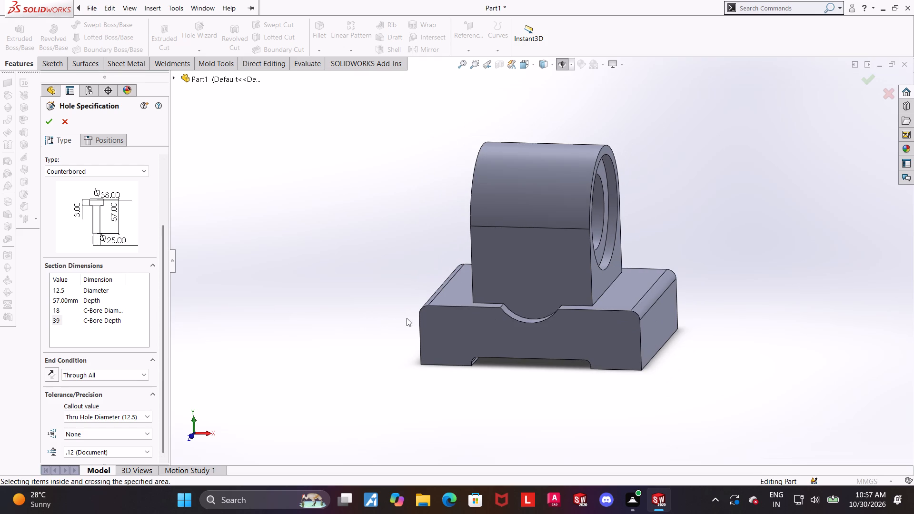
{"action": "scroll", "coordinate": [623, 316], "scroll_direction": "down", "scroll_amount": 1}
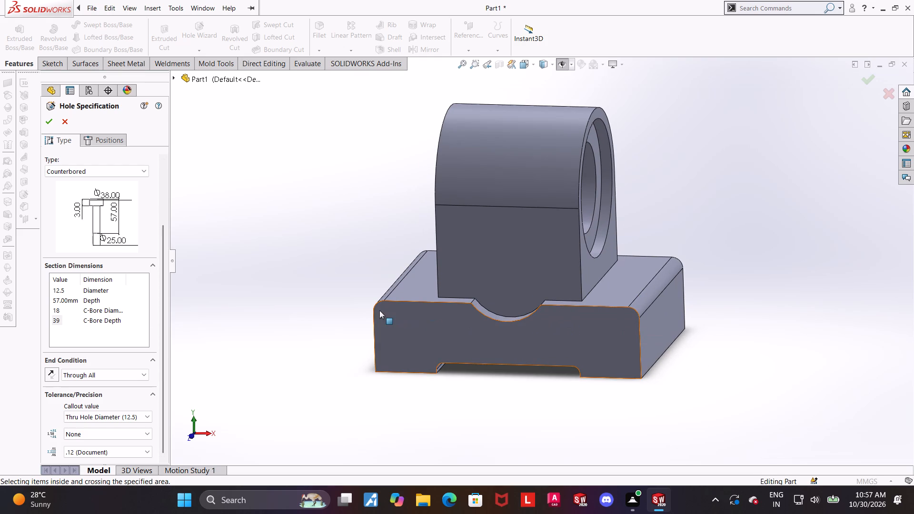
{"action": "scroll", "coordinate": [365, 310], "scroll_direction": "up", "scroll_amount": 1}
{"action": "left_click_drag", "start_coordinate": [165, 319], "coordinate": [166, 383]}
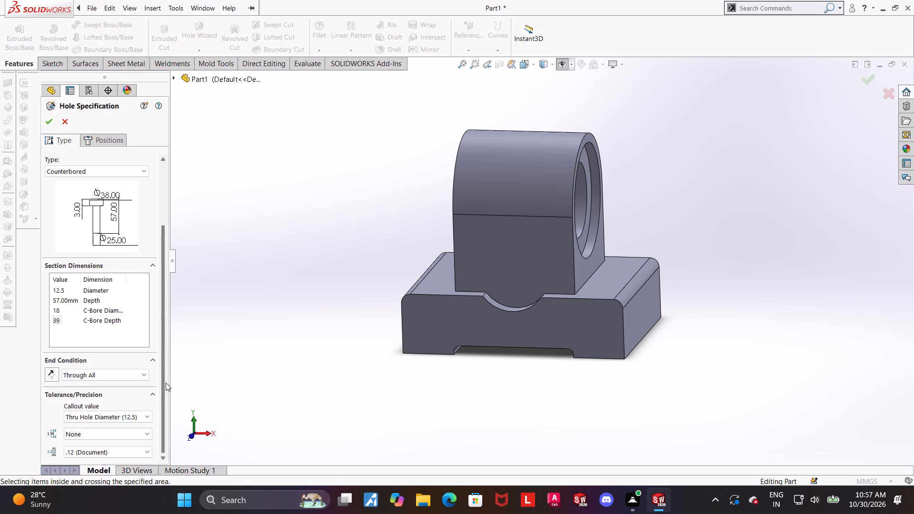
Give the 12.5 mm through-hole diameter a symmetric tolerance of 0.2 mm.
{"action": "left_click_drag", "start_coordinate": [161, 379], "coordinate": [161, 451]}
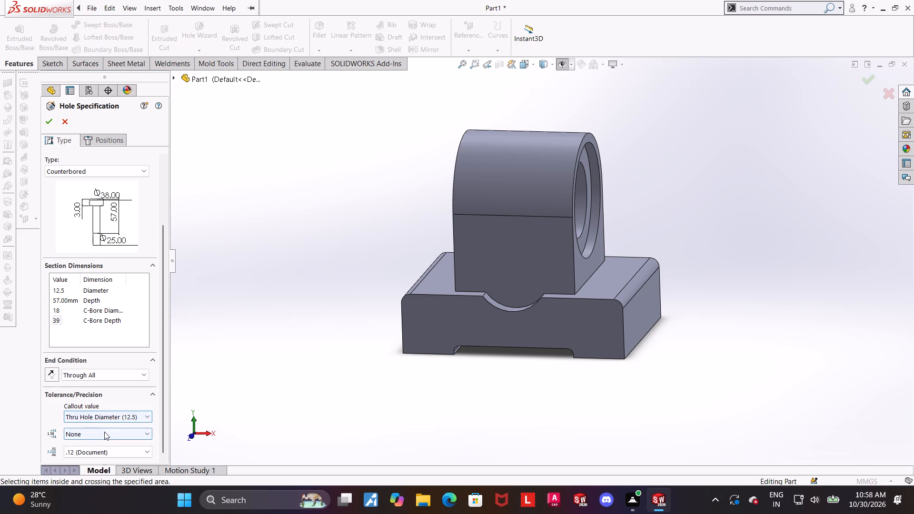
{"action": "left_click", "coordinate": [104, 432]}
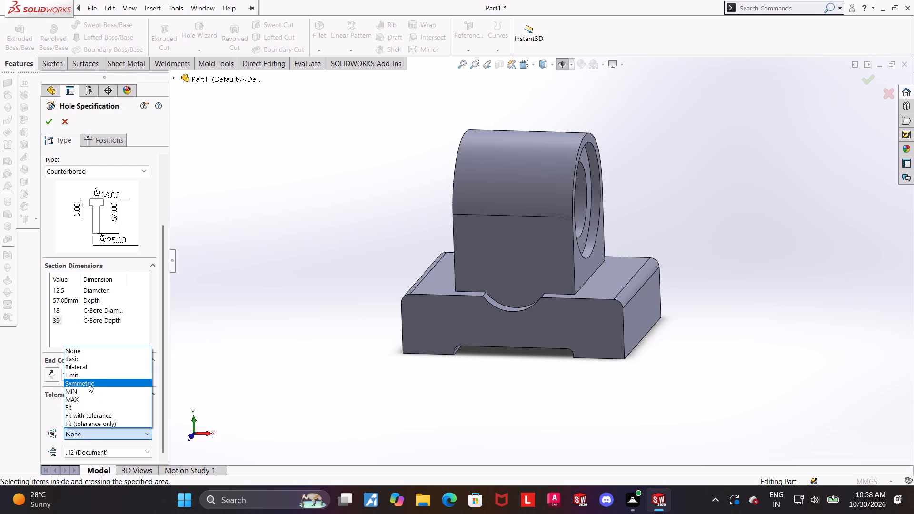
{"action": "left_click", "coordinate": [87, 368]}
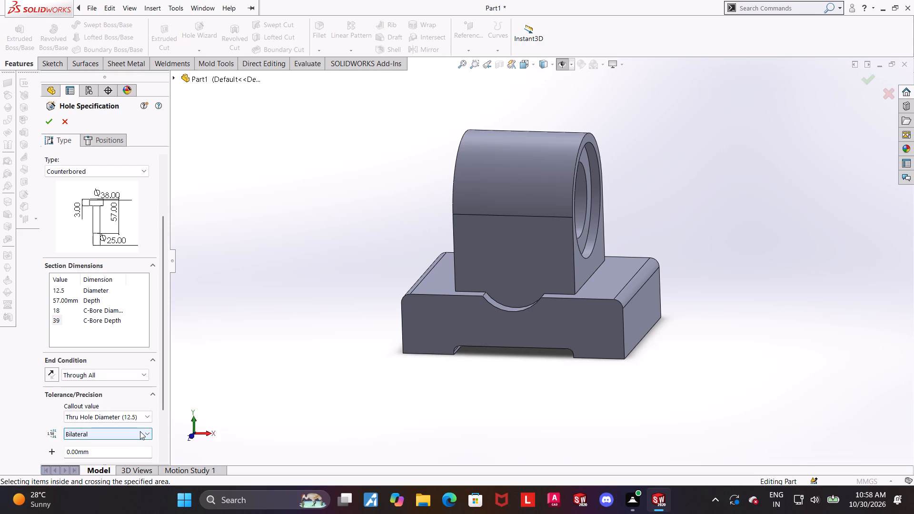
{"action": "left_click", "coordinate": [142, 415]}
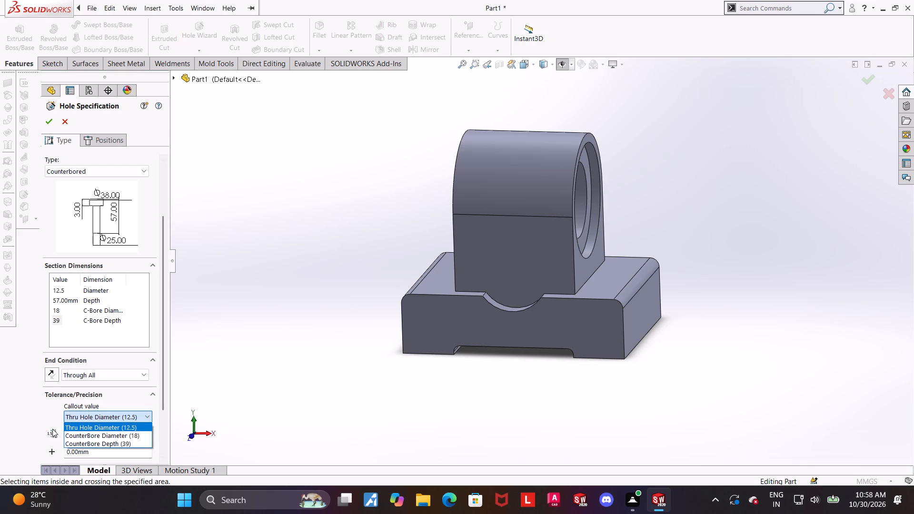
{"action": "left_click", "coordinate": [111, 395]}
{"action": "left_click", "coordinate": [98, 429]}
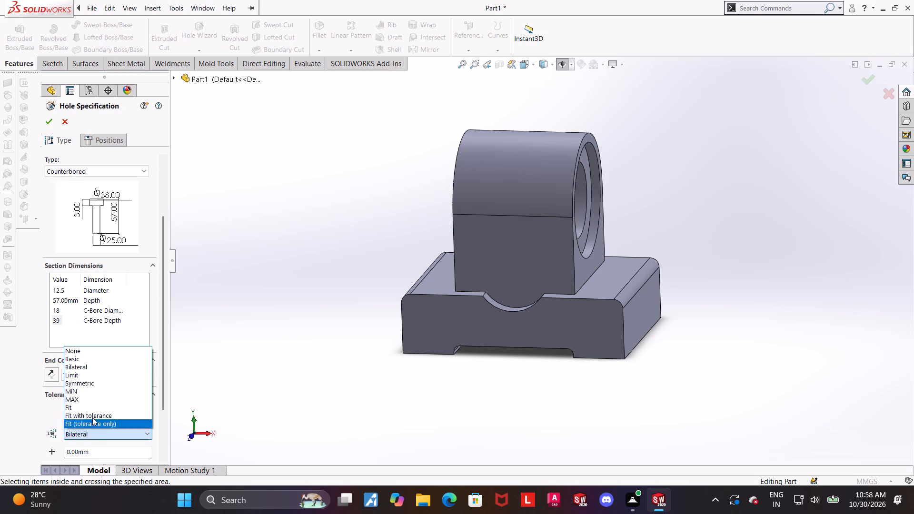
{"action": "left_click", "coordinate": [83, 385]}
{"action": "left_click_drag", "start_coordinate": [166, 380], "coordinate": [163, 422]}
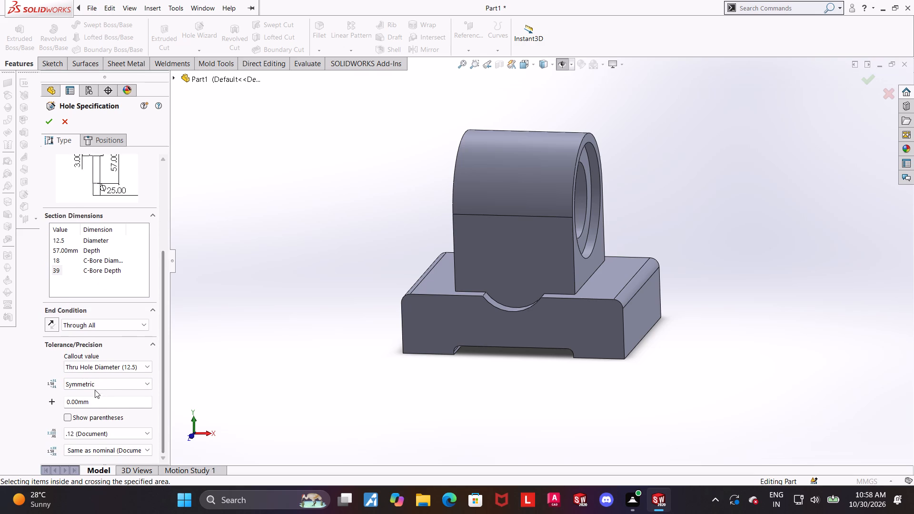
{"action": "left_click_drag", "start_coordinate": [97, 401], "coordinate": [0, 380]}
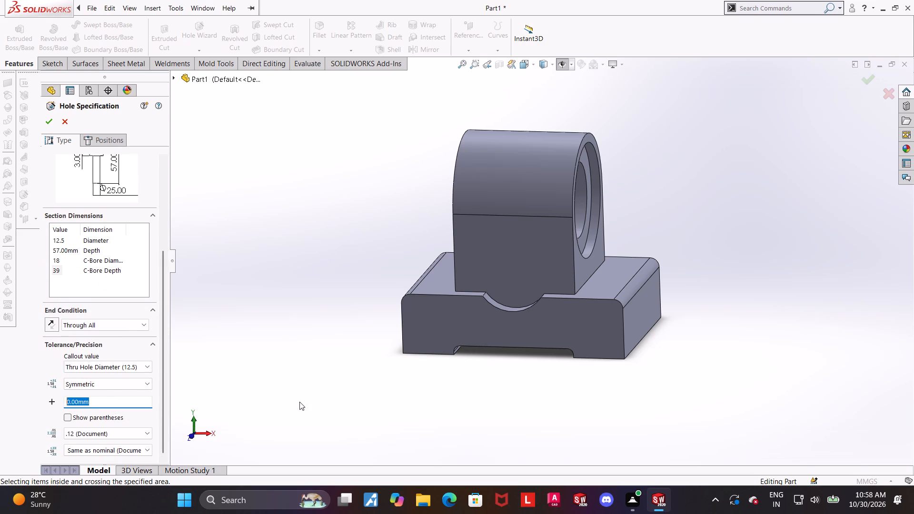
{"action": "type", "text": "0.2"}
{"action": "key", "text": "Return"}
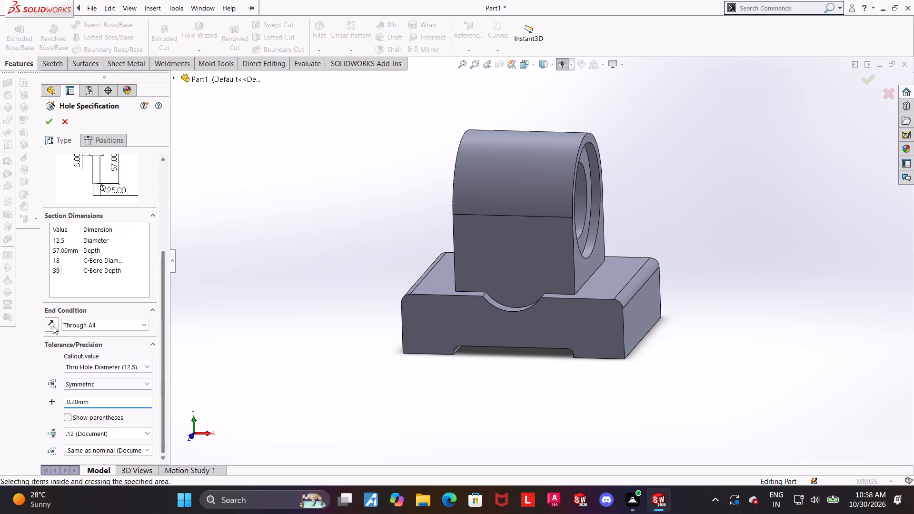
Give the 18 mm counterbore diameter a user-defined Fit tolerance with hole fit H7.
{"action": "left_click", "coordinate": [103, 364]}
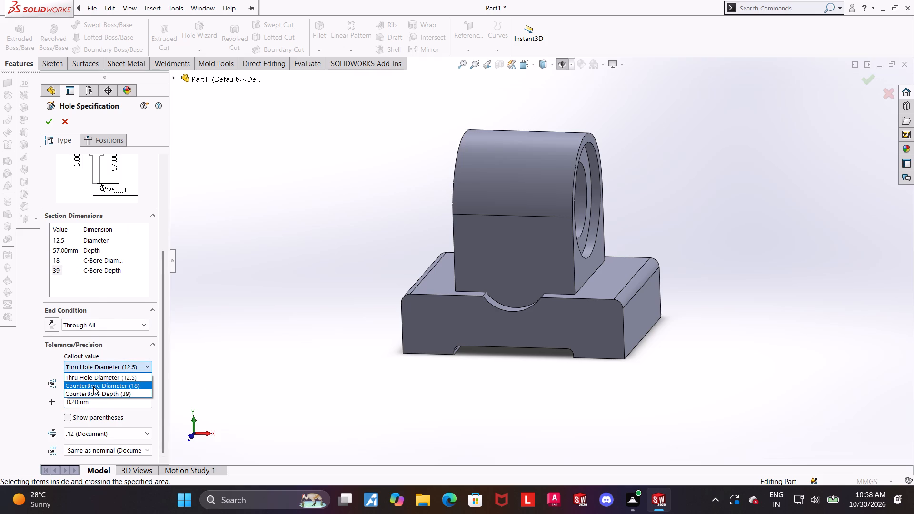
{"action": "left_click", "coordinate": [93, 386]}
{"action": "left_click_drag", "start_coordinate": [160, 405], "coordinate": [162, 452]}
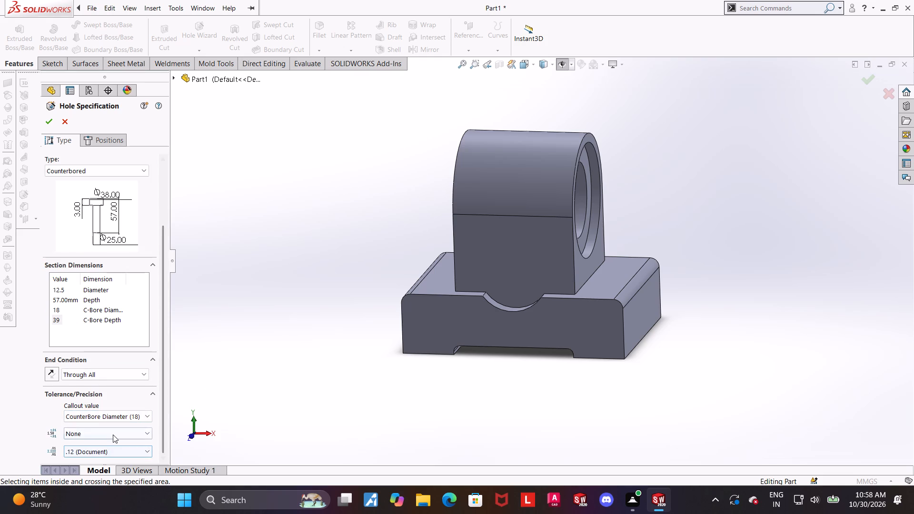
{"action": "left_click", "coordinate": [113, 435]}
{"action": "left_click", "coordinate": [85, 408]}
{"action": "left_click_drag", "start_coordinate": [160, 393], "coordinate": [162, 406]}
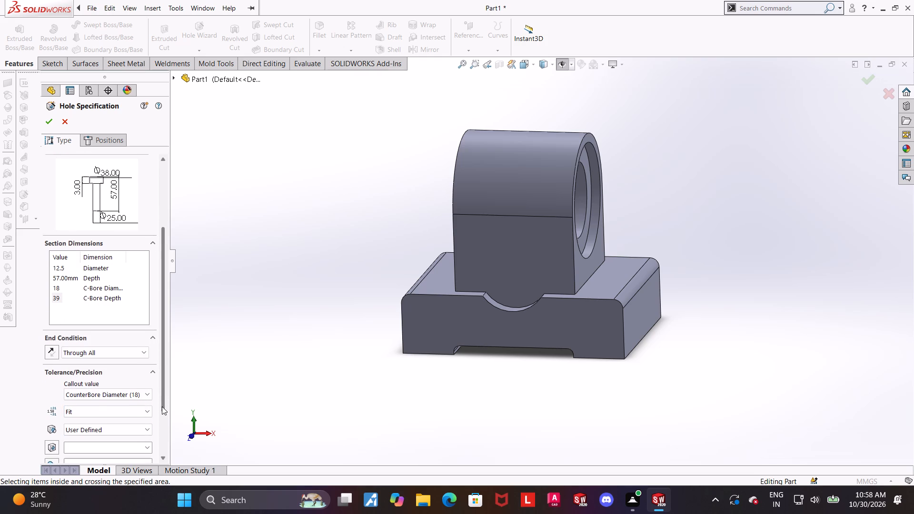
{"action": "left_click_drag", "start_coordinate": [162, 406], "coordinate": [162, 407]}
{"action": "left_click_drag", "start_coordinate": [163, 392], "coordinate": [160, 435]}
{"action": "left_click", "coordinate": [115, 380]}
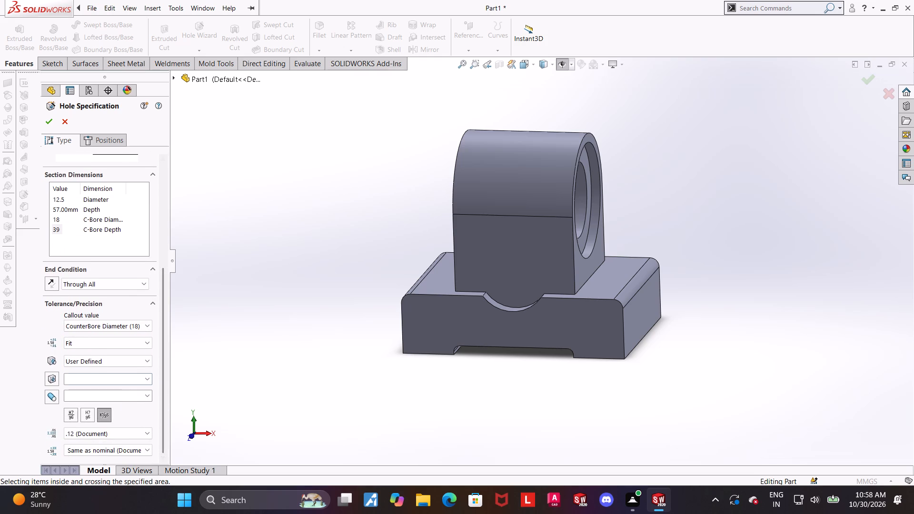
{"action": "left_click", "coordinate": [145, 376]}
{"action": "scroll", "coordinate": [81, 453], "scroll_direction": "down", "scroll_amount": 13}
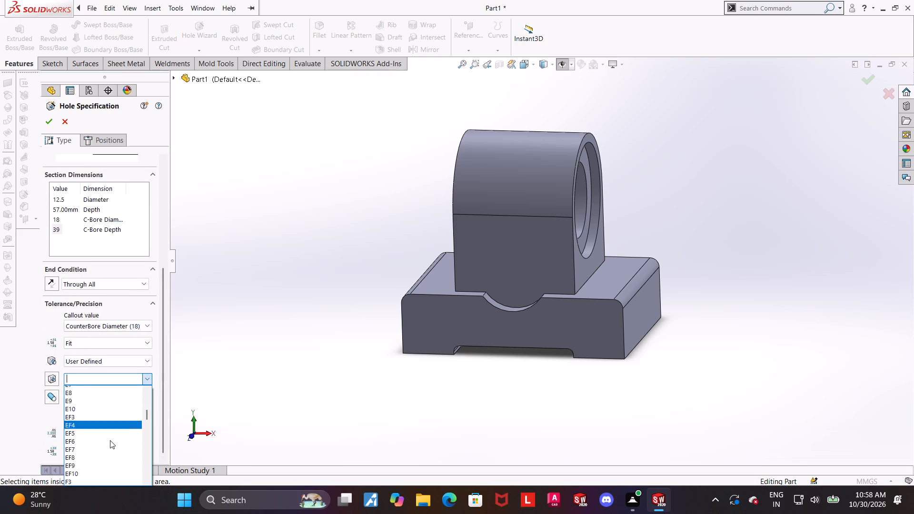
{"action": "scroll", "coordinate": [110, 440], "scroll_direction": "down", "scroll_amount": 11}
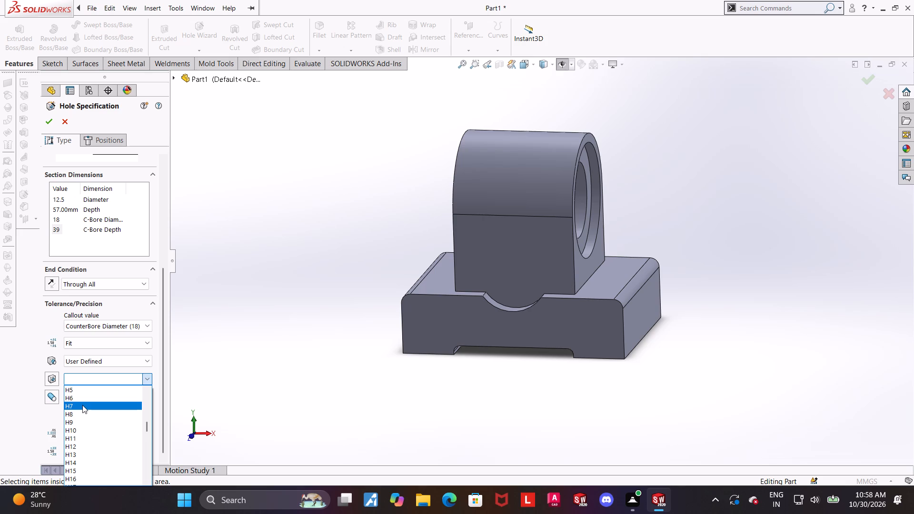
{"action": "left_click", "coordinate": [82, 405]}
{"action": "left_click", "coordinate": [235, 395]}
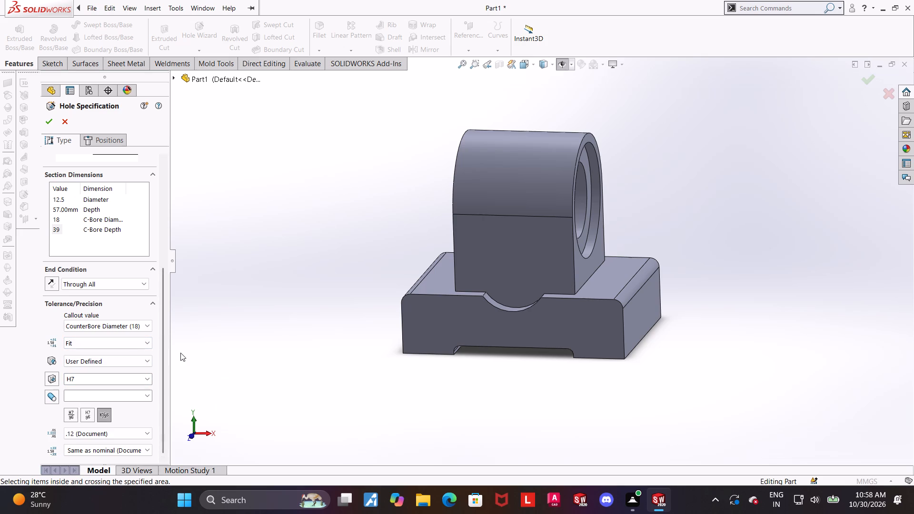
Give the 39 mm counterbore depth a symmetric tolerance of 0.8 mm.
{"action": "left_click", "coordinate": [99, 324]}
{"action": "left_click", "coordinate": [96, 355]}
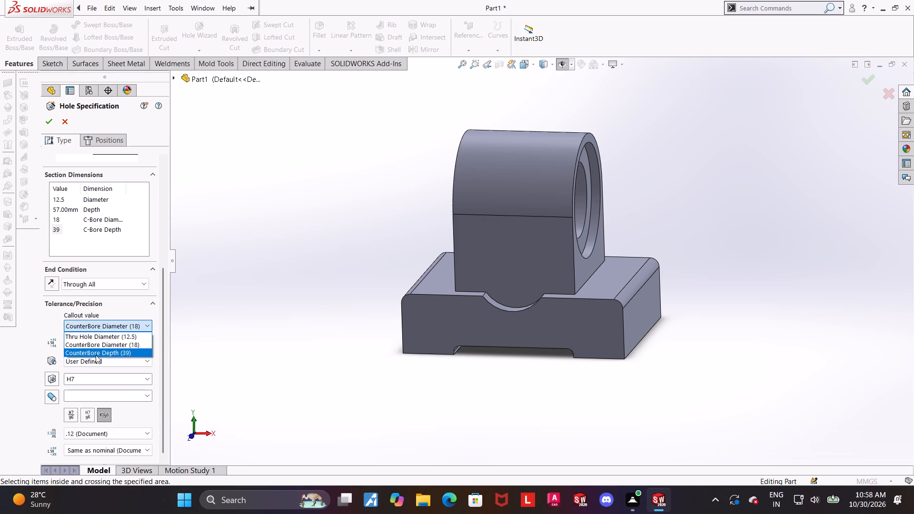
{"action": "left_click_drag", "start_coordinate": [162, 361], "coordinate": [160, 415]}
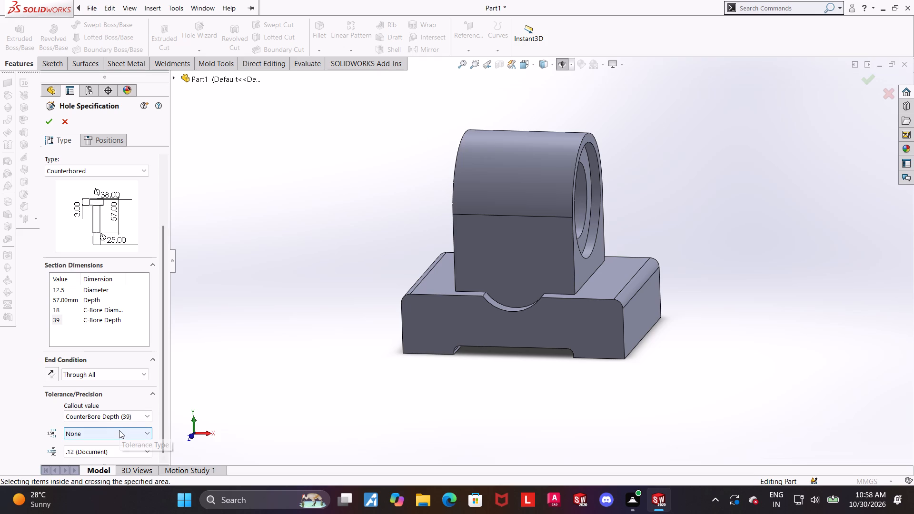
{"action": "left_click", "coordinate": [119, 430]}
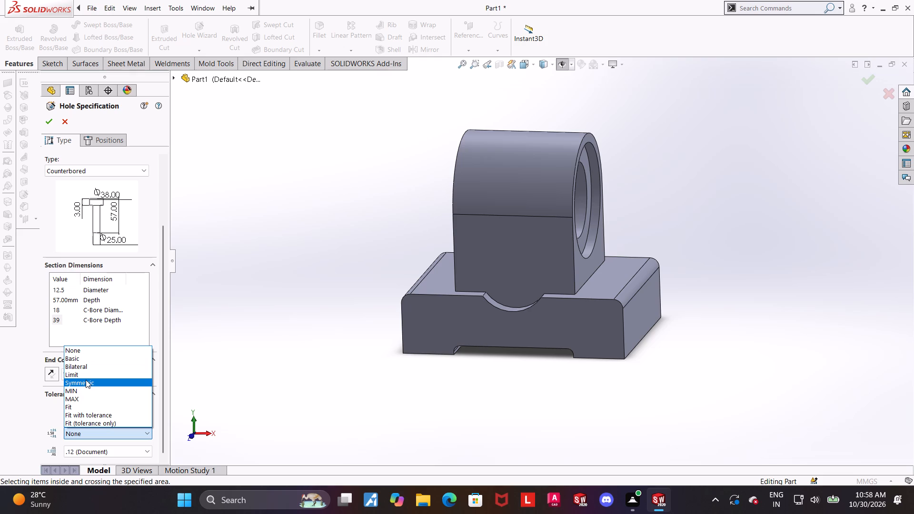
{"action": "left_click", "coordinate": [86, 380]}
{"action": "left_click_drag", "start_coordinate": [162, 377], "coordinate": [159, 408]}
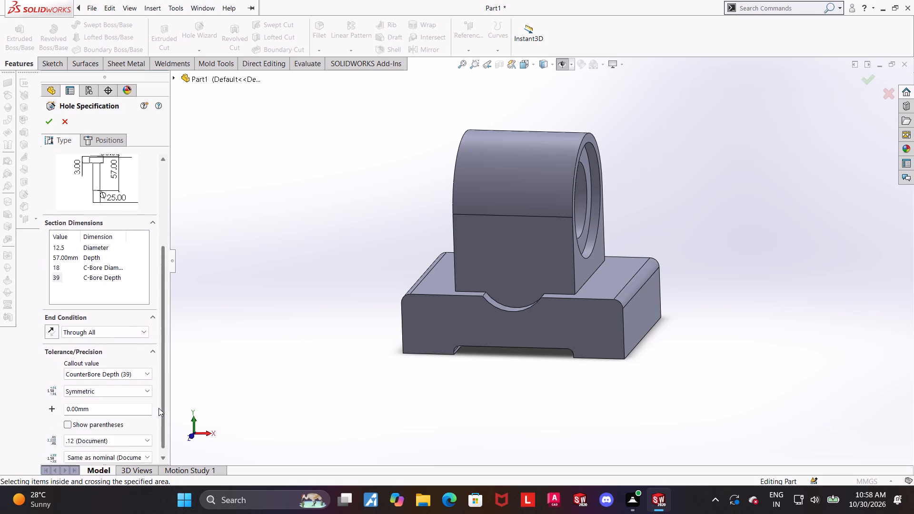
{"action": "left_click_drag", "start_coordinate": [159, 408], "coordinate": [159, 422]}
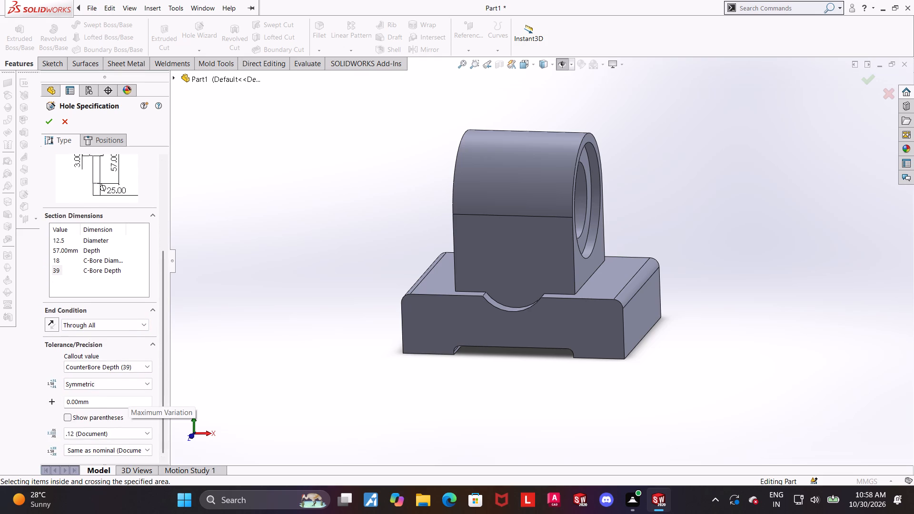
{"action": "left_click_drag", "start_coordinate": [97, 403], "coordinate": [0, 394]}
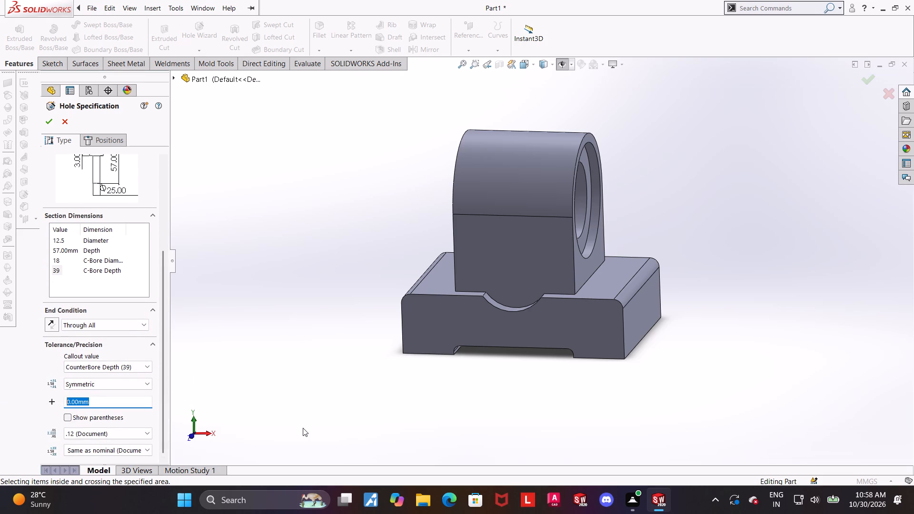
{"action": "type", "text": "0.8"}
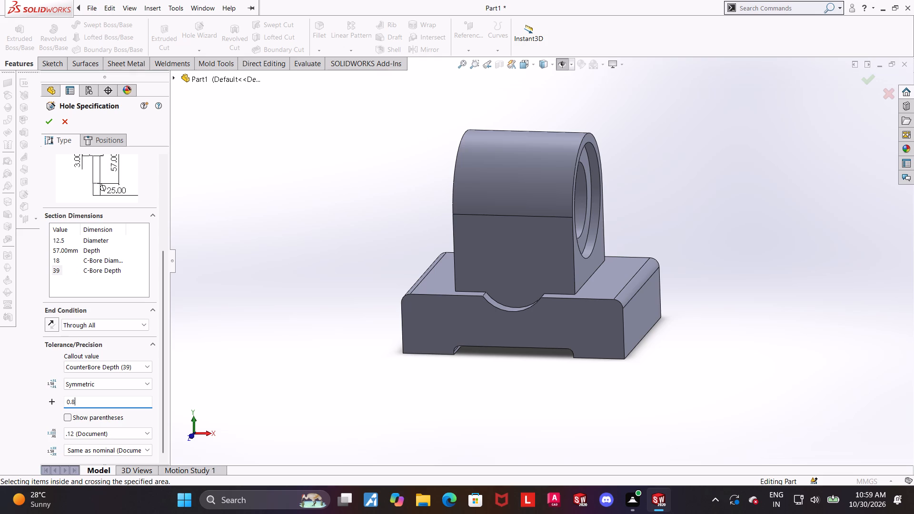
{"action": "key", "text": "Return"}
{"action": "left_click", "coordinate": [328, 378]}
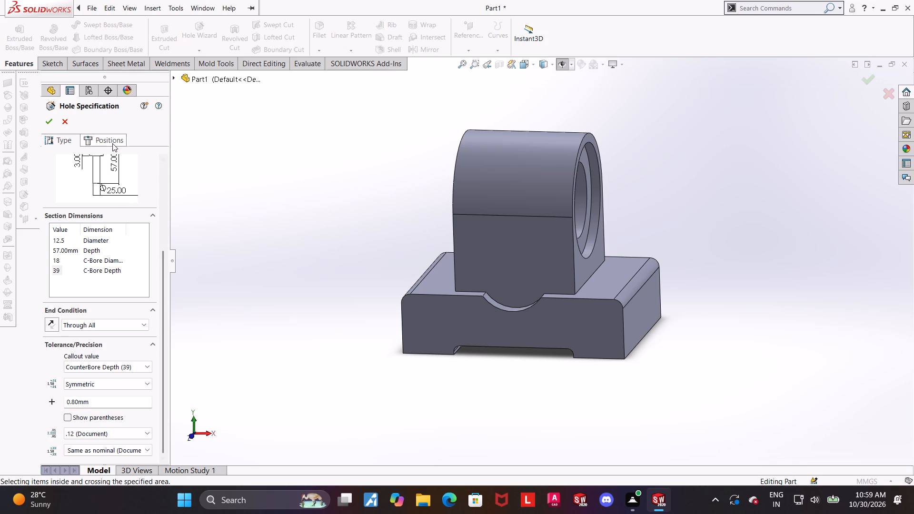
Place the counterbored hole's centre point on the boss's flat front face and show the part in front view.
{"action": "left_click", "coordinate": [112, 143]}
{"action": "left_click", "coordinate": [73, 139]}
{"action": "left_click", "coordinate": [118, 141]}
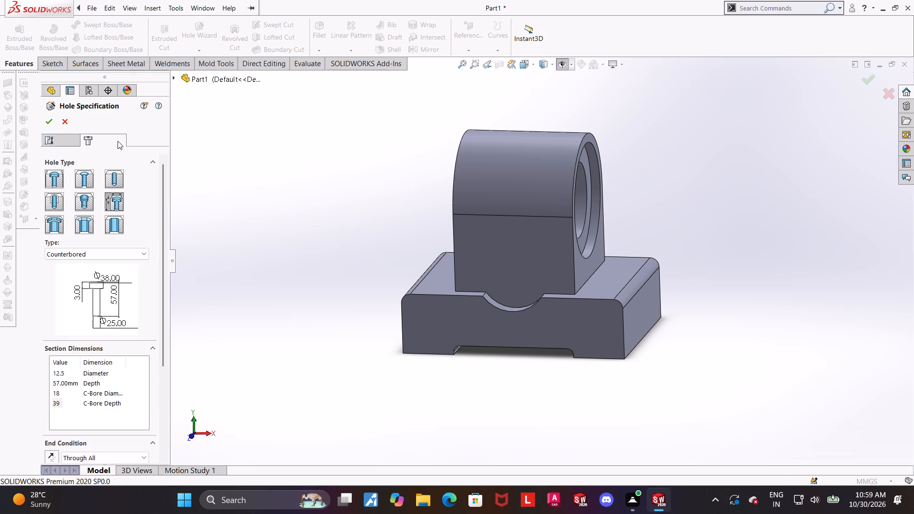
{"action": "left_click", "coordinate": [69, 141]}
{"action": "scroll", "coordinate": [199, 353], "scroll_direction": "down", "scroll_amount": 3}
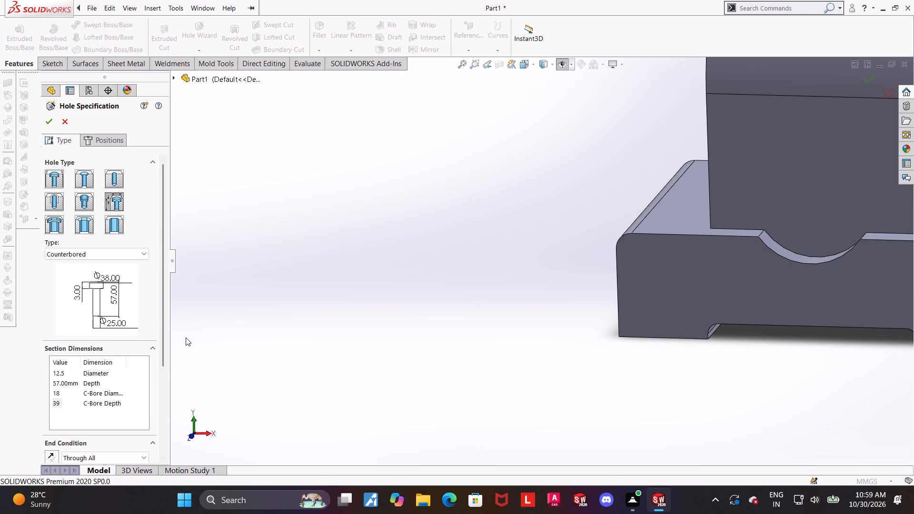
{"action": "scroll", "coordinate": [631, 345], "scroll_direction": "up", "scroll_amount": 6}
{"action": "scroll", "coordinate": [764, 234], "scroll_direction": "down", "scroll_amount": 3}
{"action": "left_click", "coordinate": [89, 139]}
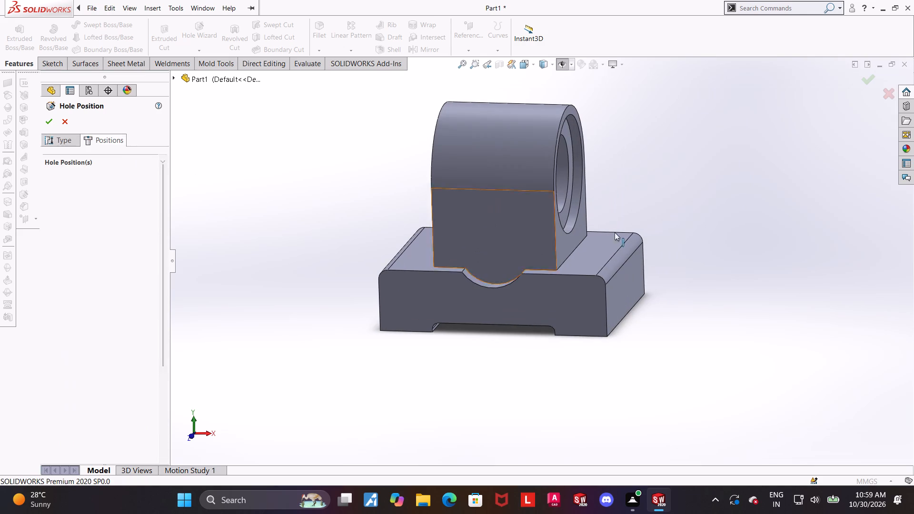
{"action": "left_click", "coordinate": [529, 230]}
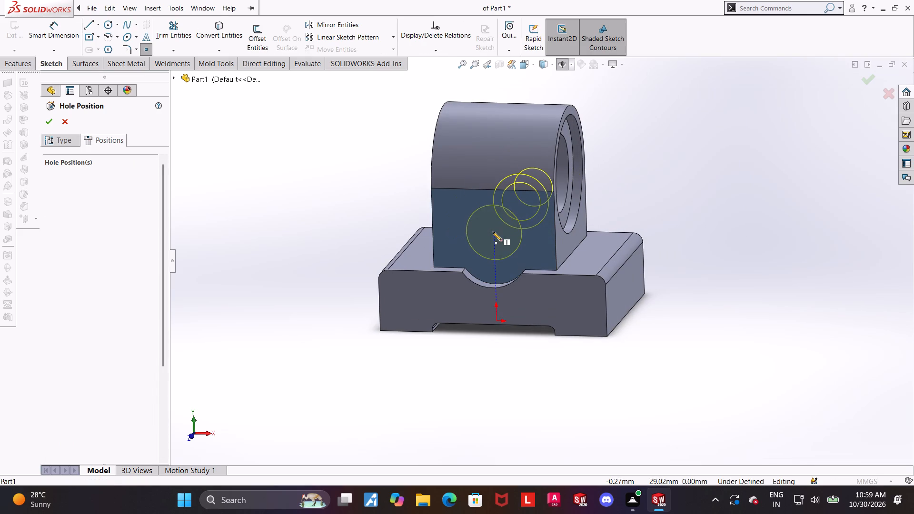
{"action": "left_click", "coordinate": [493, 236]}
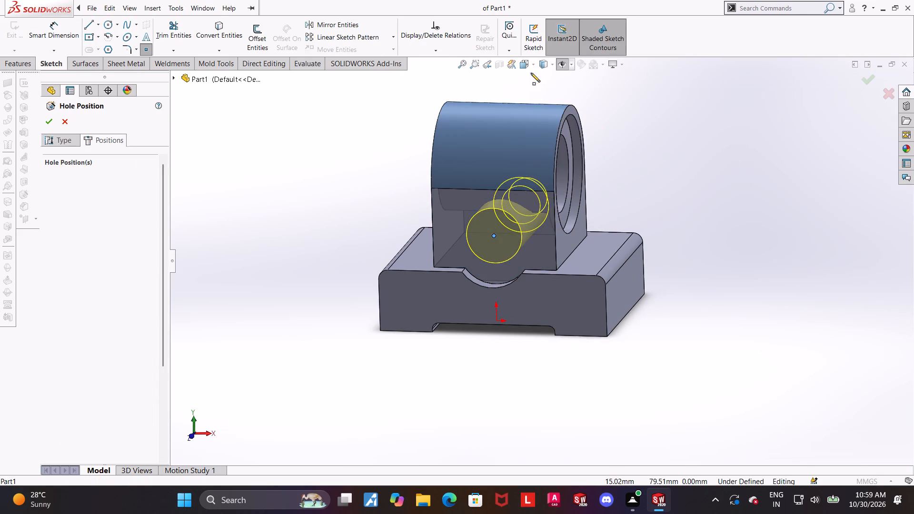
{"action": "left_click", "coordinate": [527, 68]}
{"action": "left_click", "coordinate": [429, 306]}
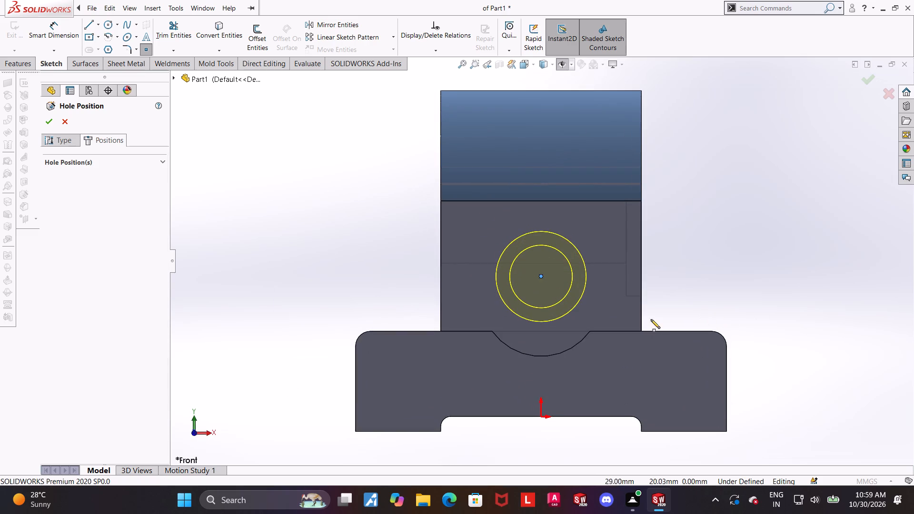
Make the hole's centre point concentric with the arc edge at the base of the boss's front face and finish the hole.
{"action": "key", "text": "Escape"}
{"action": "left_click", "coordinate": [579, 343]}
{"action": "left_click", "coordinate": [543, 277], "text": "ctrl"}
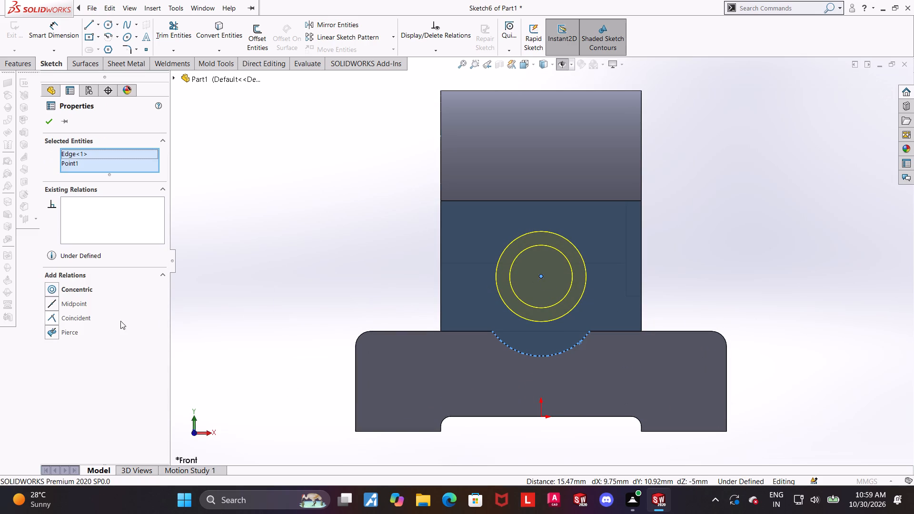
{"action": "left_click", "coordinate": [53, 287]}
{"action": "left_click", "coordinate": [649, 254]}
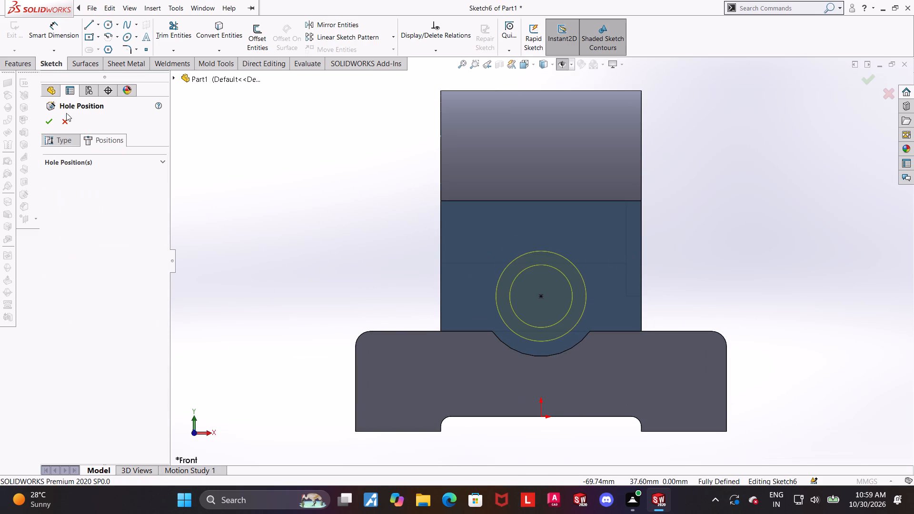
{"action": "left_click", "coordinate": [49, 123]}
Examine the new counterbored hole in the boss from several angles.
{"action": "left_click", "coordinate": [732, 284]}
{"action": "middle_click_drag", "start_coordinate": [738, 285], "coordinate": [573, 300]}
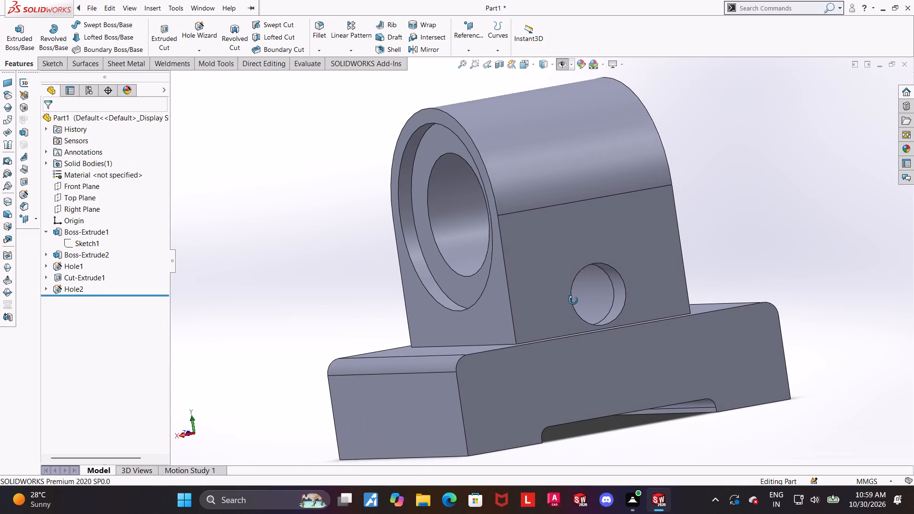
{"action": "middle_click_drag", "start_coordinate": [573, 300], "coordinate": [702, 282]}
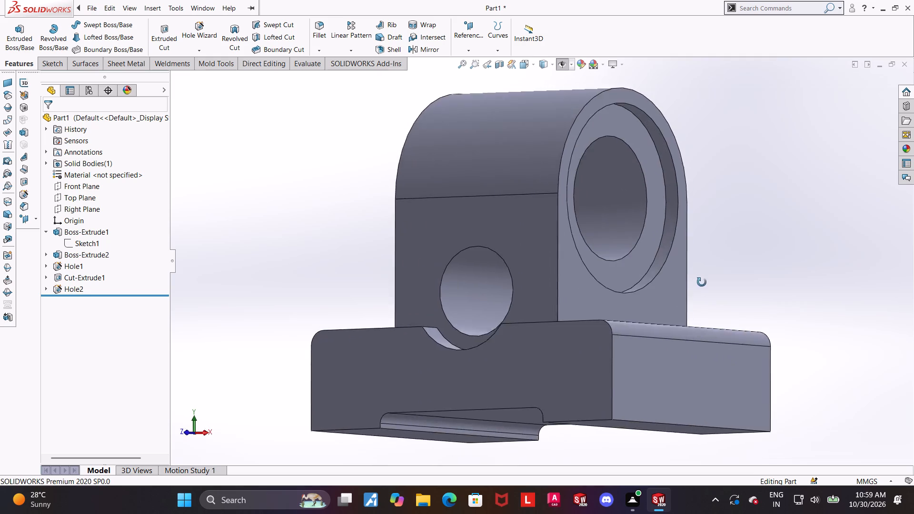
{"action": "middle_click_drag", "start_coordinate": [702, 282], "coordinate": [686, 282]}
{"action": "left_click", "coordinate": [524, 66]}
{"action": "left_click", "coordinate": [513, 290]}
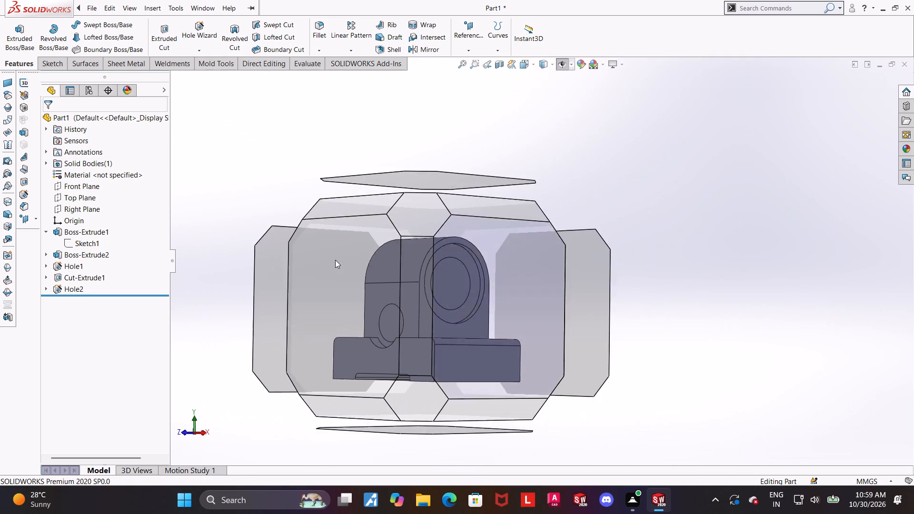
Section the part view along the Right Plane and examine the counterbored hole's interior.
{"action": "left_click", "coordinate": [499, 65]}
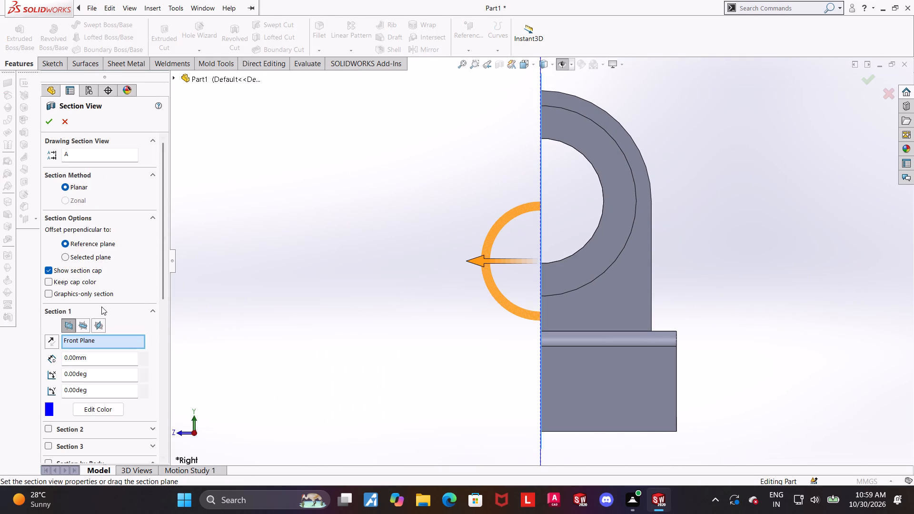
{"action": "left_click", "coordinate": [96, 325]}
{"action": "left_click", "coordinate": [46, 119]}
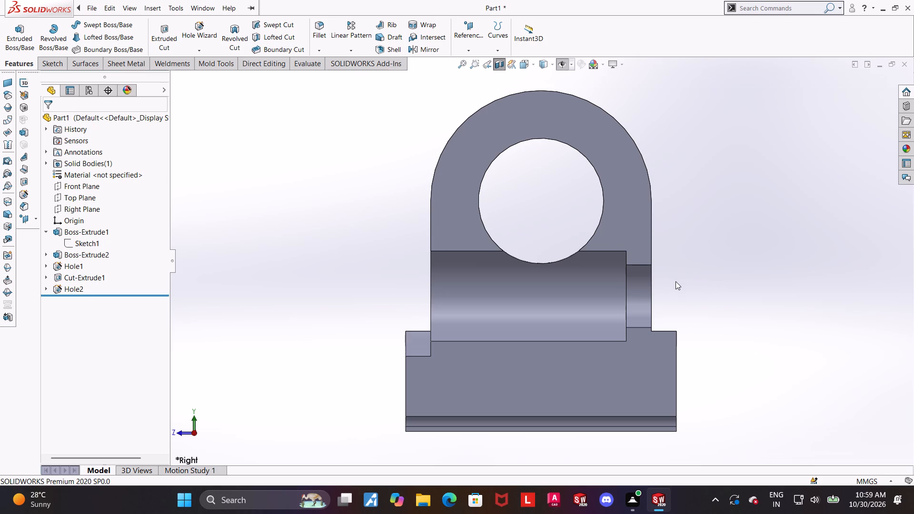
{"action": "scroll", "coordinate": [676, 281], "scroll_direction": "down", "scroll_amount": 1}
{"action": "scroll", "coordinate": [676, 281], "scroll_direction": "up", "scroll_amount": 1}
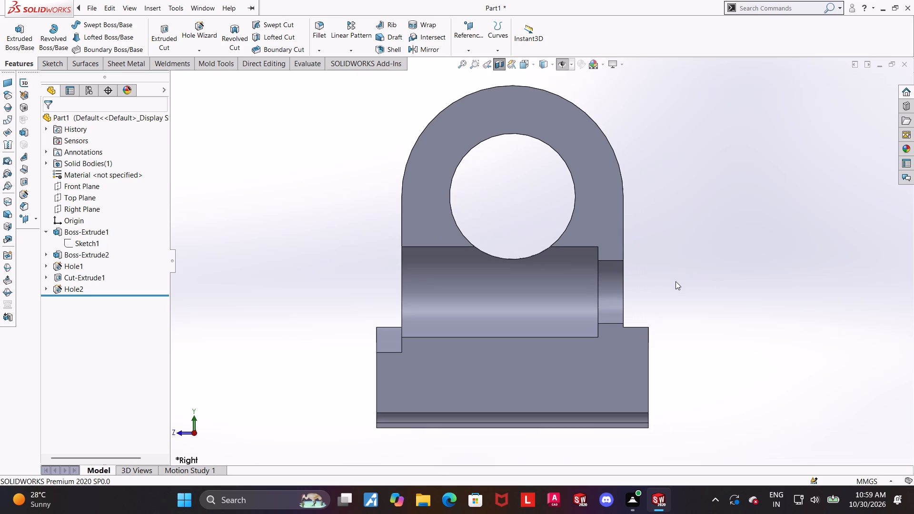
{"action": "middle_click_drag", "start_coordinate": [678, 280], "coordinate": [692, 321]}
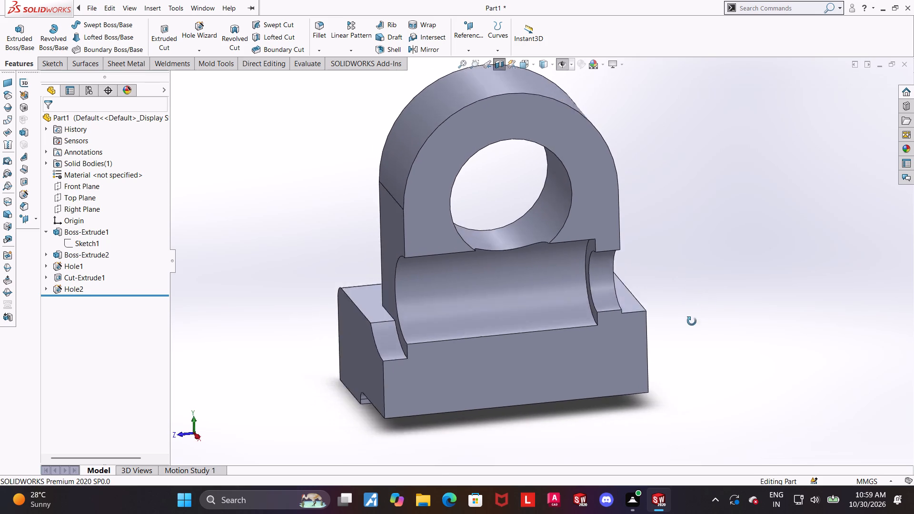
{"action": "middle_click_drag", "start_coordinate": [692, 321], "coordinate": [685, 336]}
{"action": "scroll", "coordinate": [687, 316], "scroll_direction": "down", "scroll_amount": 1}
Measure the distance from the counterbore's internal step face to the base block's back face.
{"action": "left_click", "coordinate": [305, 60]}
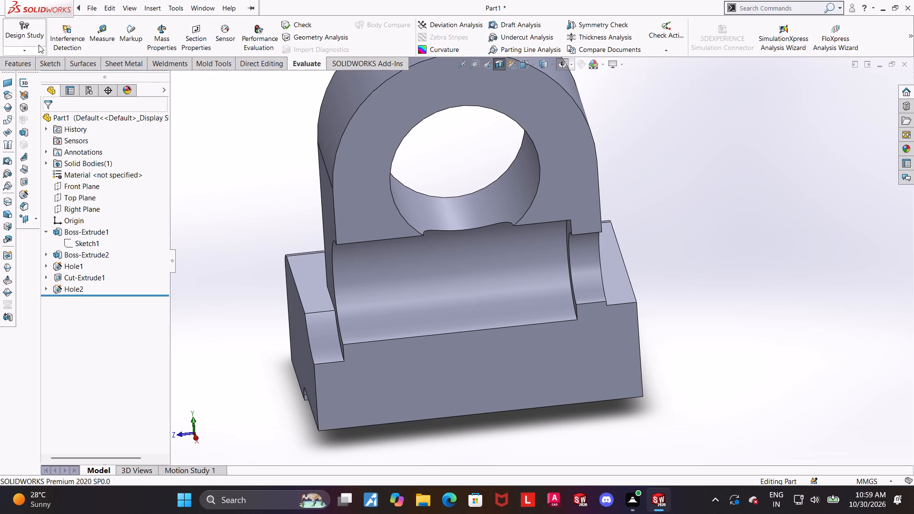
{"action": "left_click", "coordinate": [92, 32]}
{"action": "middle_click_drag", "start_coordinate": [738, 242], "coordinate": [756, 229]}
{"action": "left_click", "coordinate": [586, 218]}
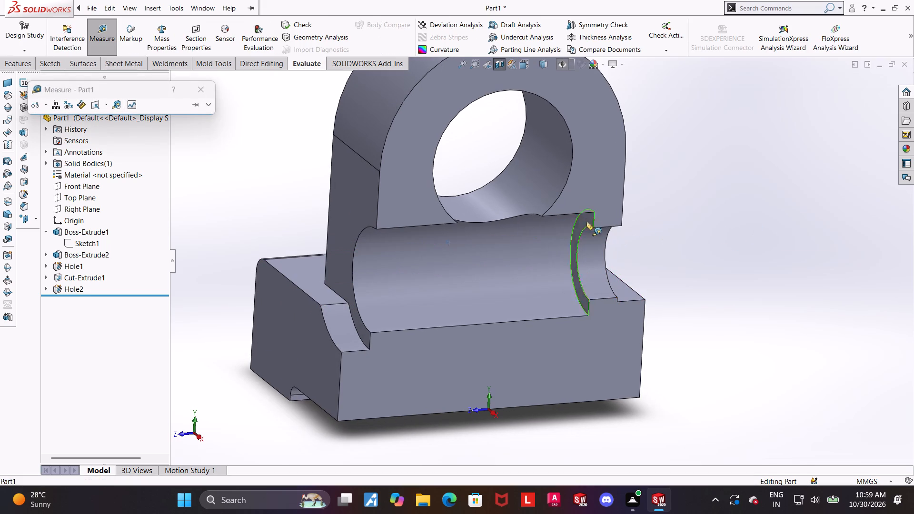
{"action": "middle_click_drag", "start_coordinate": [735, 288], "coordinate": [646, 312]}
{"action": "left_click", "coordinate": [706, 326]}
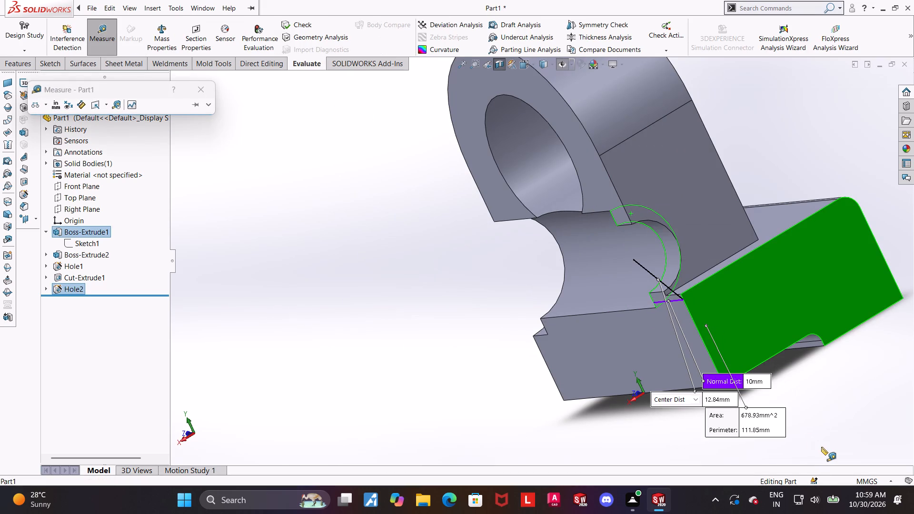
{"action": "scroll", "coordinate": [820, 420], "scroll_direction": "up", "scroll_amount": 3}
{"action": "scroll", "coordinate": [785, 370], "scroll_direction": "down", "scroll_amount": 2}
{"action": "middle_click_drag", "start_coordinate": [663, 311], "coordinate": [689, 302]}
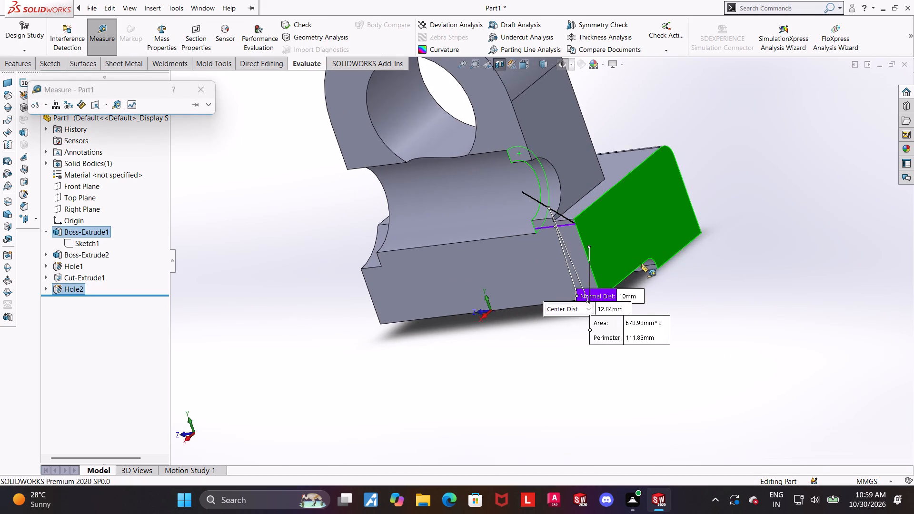
{"action": "scroll", "coordinate": [628, 264], "scroll_direction": "down", "scroll_amount": 3}
{"action": "middle_click_drag", "start_coordinate": [616, 270], "coordinate": [637, 272]}
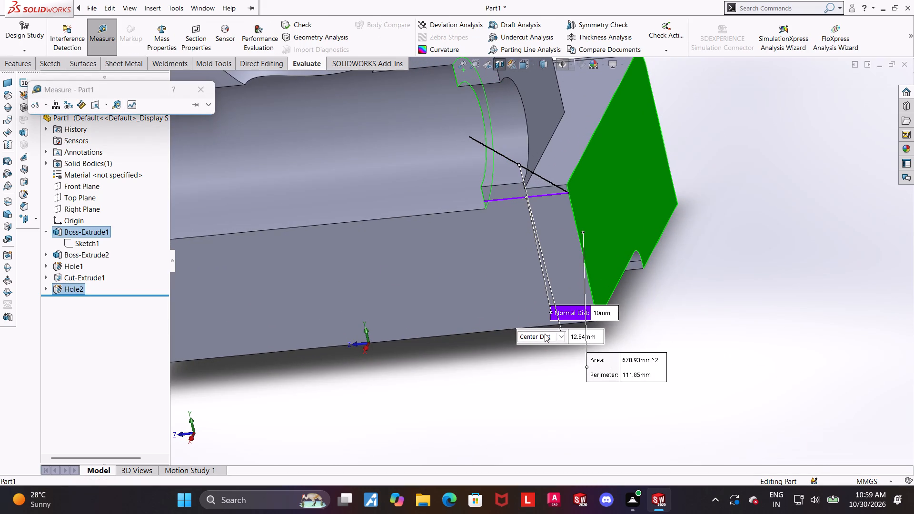
{"action": "key", "text": "Escape"}
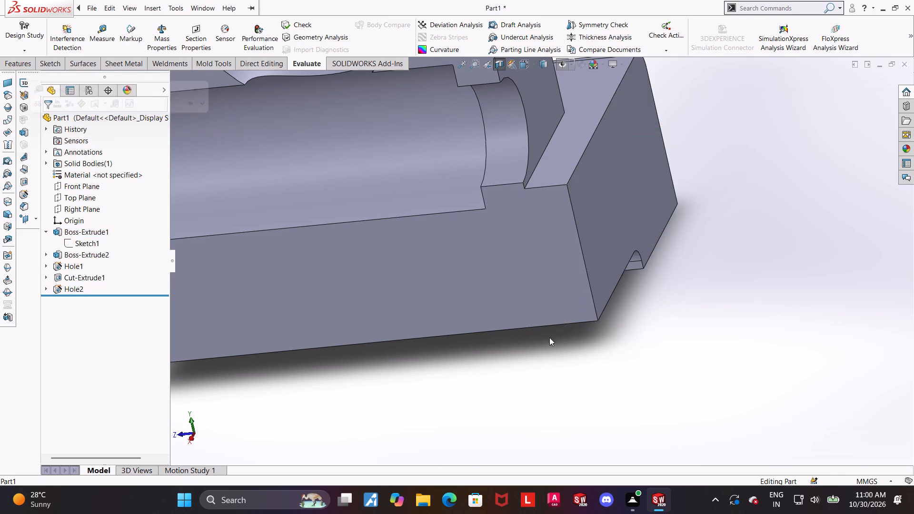
Open the counterbored hole through the boss for editing.
{"action": "scroll", "coordinate": [478, 339], "scroll_direction": "up", "scroll_amount": 2}
{"action": "left_click", "coordinate": [55, 288]}
{"action": "left_click", "coordinate": [65, 262]}
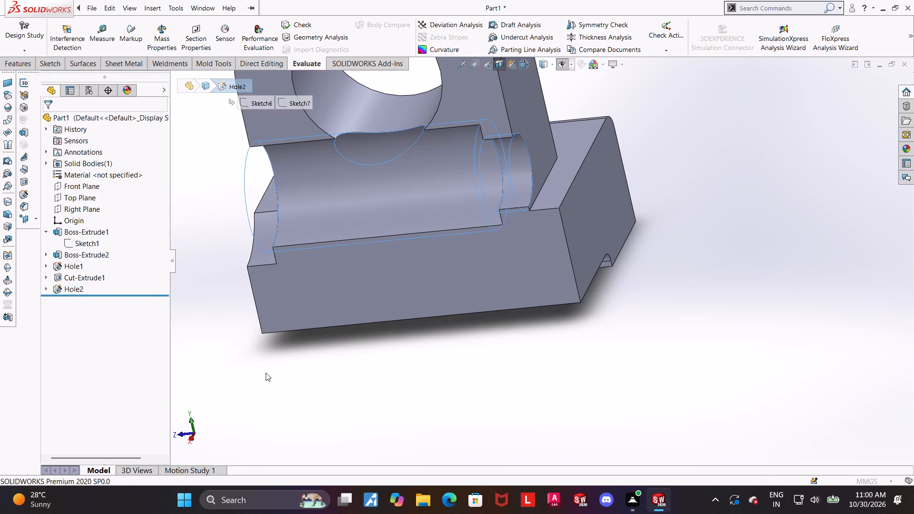
{"action": "left_click_drag", "start_coordinate": [165, 326], "coordinate": [166, 354]}
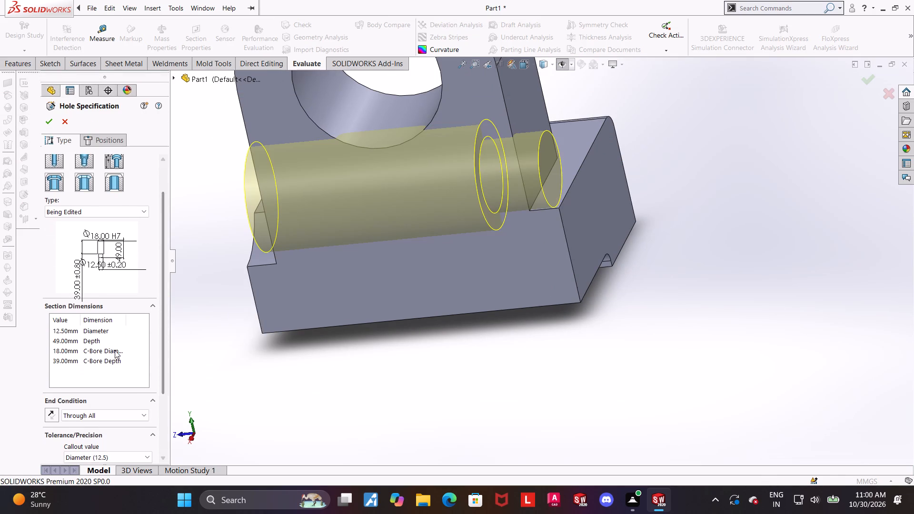
{"action": "middle_click_drag", "start_coordinate": [250, 351], "coordinate": [272, 329]}
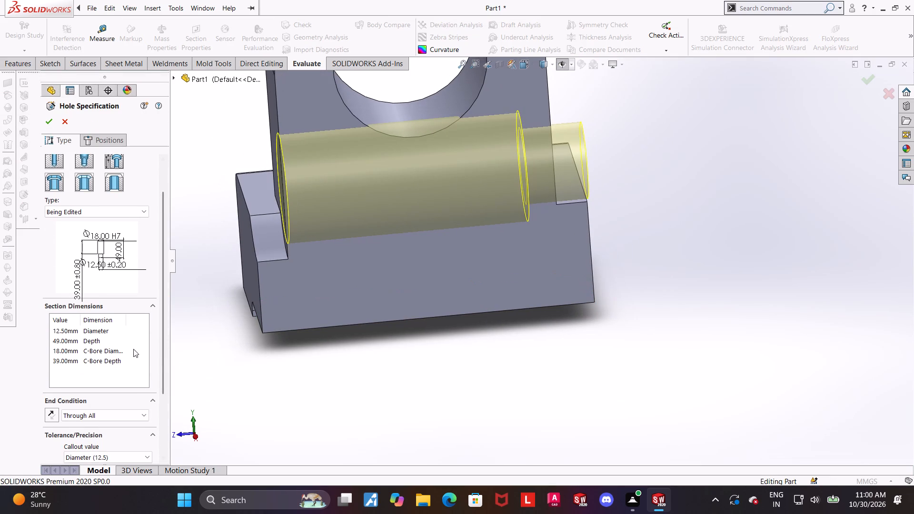
{"action": "scroll", "coordinate": [355, 348], "scroll_direction": "up", "scroll_amount": 2}
{"action": "scroll", "coordinate": [484, 188], "scroll_direction": "down", "scroll_amount": 1}
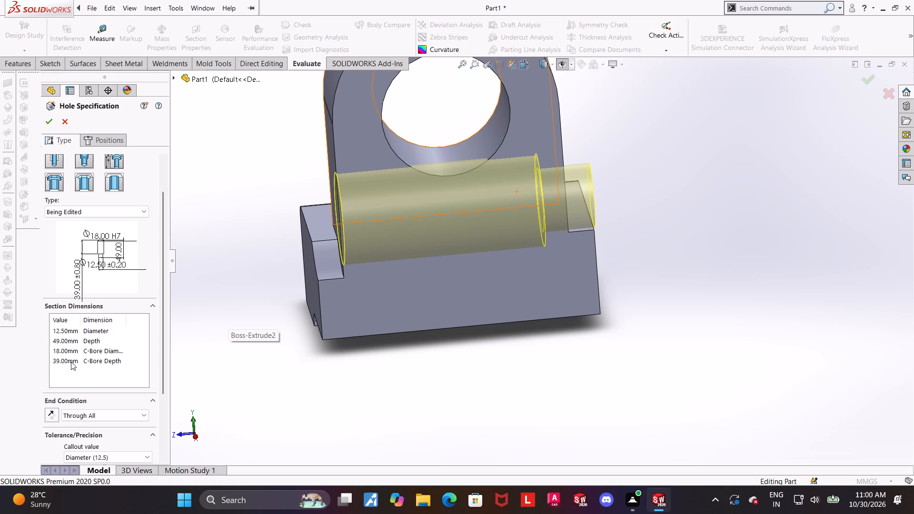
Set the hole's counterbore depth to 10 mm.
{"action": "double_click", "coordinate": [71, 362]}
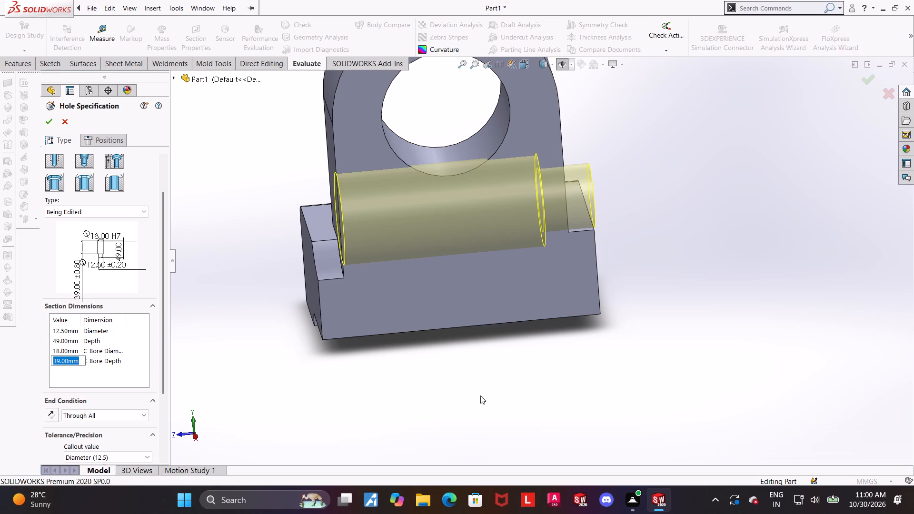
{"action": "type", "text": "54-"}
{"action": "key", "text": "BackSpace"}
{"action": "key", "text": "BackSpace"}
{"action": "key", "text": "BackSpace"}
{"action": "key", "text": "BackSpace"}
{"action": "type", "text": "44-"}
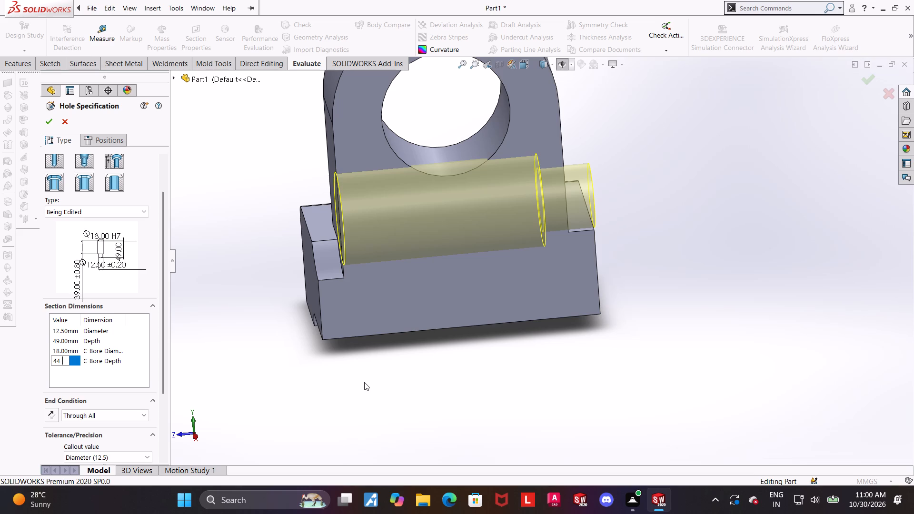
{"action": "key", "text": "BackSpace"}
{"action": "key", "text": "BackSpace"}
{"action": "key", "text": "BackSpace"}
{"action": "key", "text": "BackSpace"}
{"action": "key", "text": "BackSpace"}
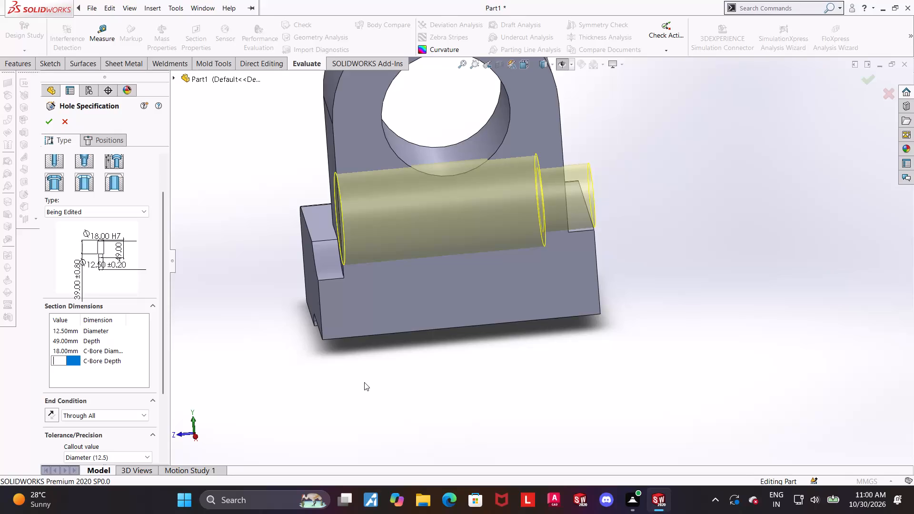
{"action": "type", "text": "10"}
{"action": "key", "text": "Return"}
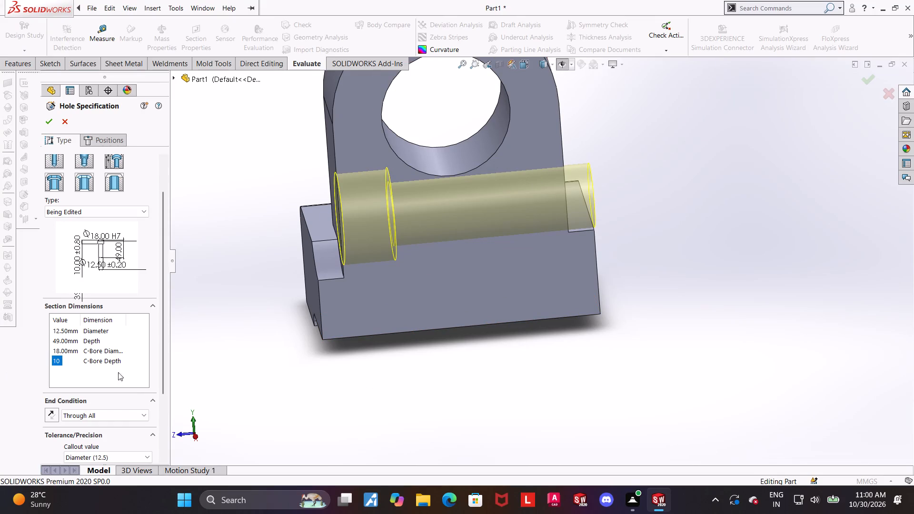
Set the hole's counterbore depth to 32 mm and apply the edit.
{"action": "double_click", "coordinate": [57, 357]}
{"action": "type", "text": "32"}
{"action": "key", "text": "Return"}
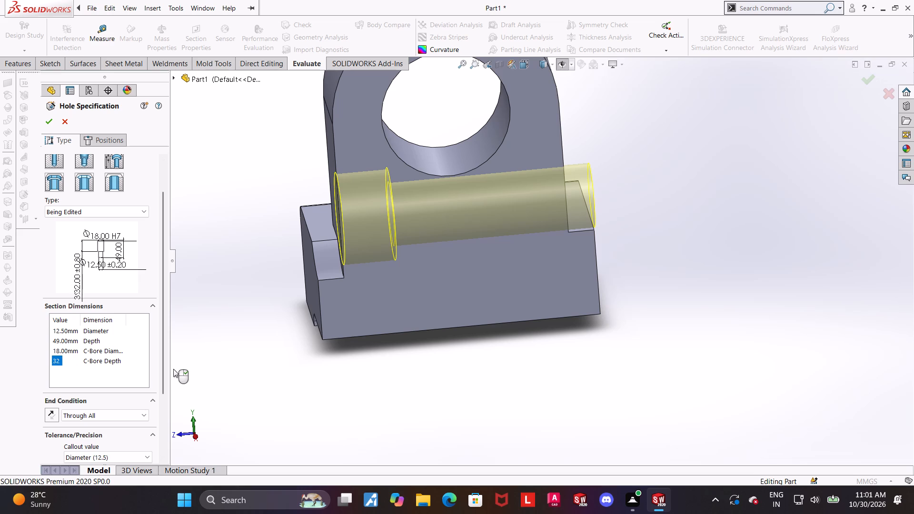
{"action": "left_click", "coordinate": [47, 119]}
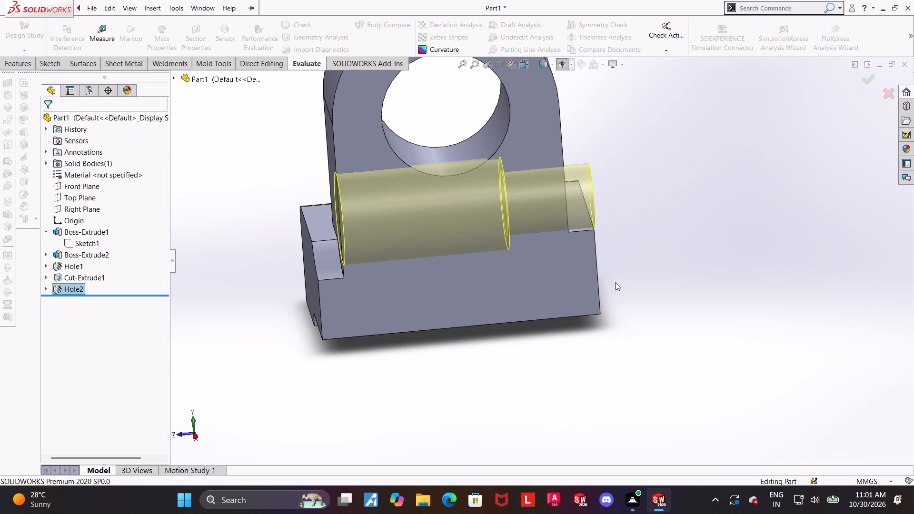
Measure the distance from the counterbore's internal step face to the base block's back face again.
{"action": "left_click", "coordinate": [669, 280]}
{"action": "middle_click_drag", "start_coordinate": [675, 278], "coordinate": [706, 273]}
{"action": "left_click", "coordinate": [113, 30]}
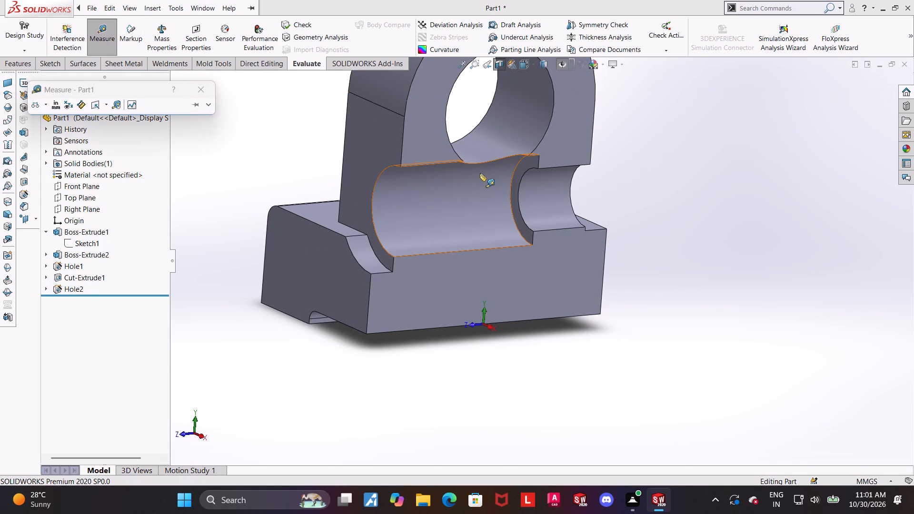
{"action": "left_click", "coordinate": [522, 228]}
{"action": "middle_click_drag", "start_coordinate": [676, 255], "coordinate": [616, 259]}
{"action": "left_click", "coordinate": [620, 254]}
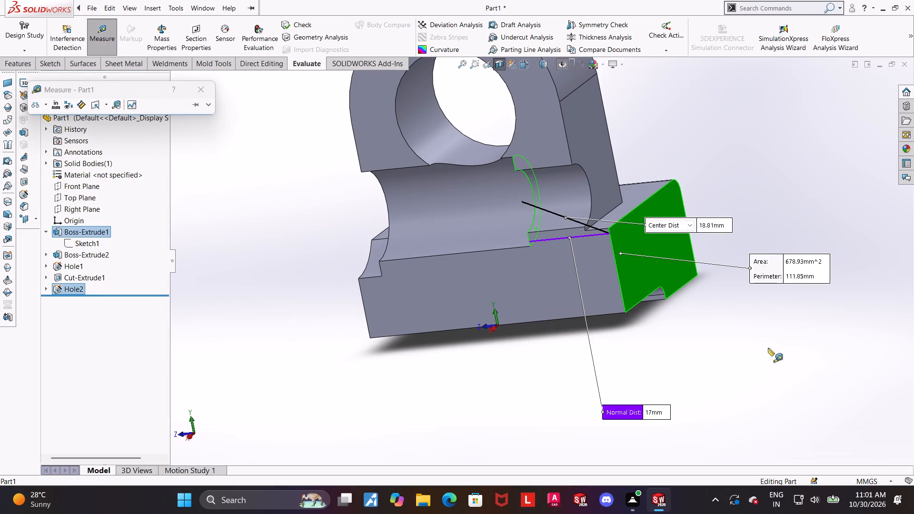
{"action": "key", "text": "Escape"}
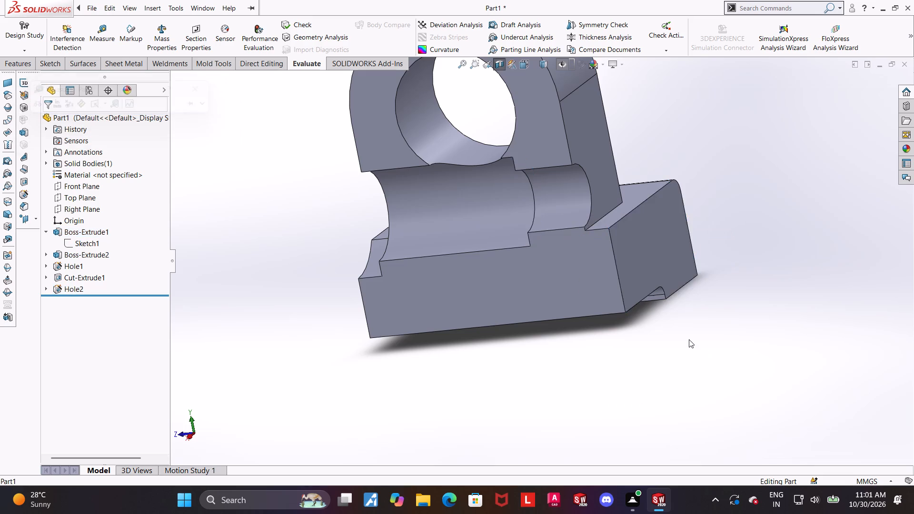
Reopen the counterbored hole for editing and examine its preview from several angles and in right view.
{"action": "middle_click_drag", "start_coordinate": [689, 339], "coordinate": [746, 336]}
{"action": "scroll", "coordinate": [775, 183], "scroll_direction": "down", "scroll_amount": 2}
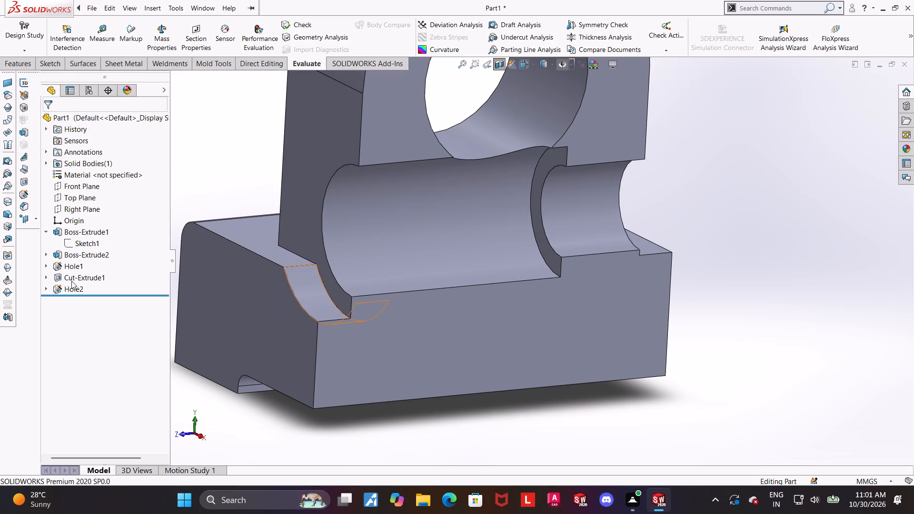
{"action": "left_click", "coordinate": [71, 287]}
{"action": "left_click", "coordinate": [74, 266]}
{"action": "scroll", "coordinate": [651, 292], "scroll_direction": "up", "scroll_amount": 3}
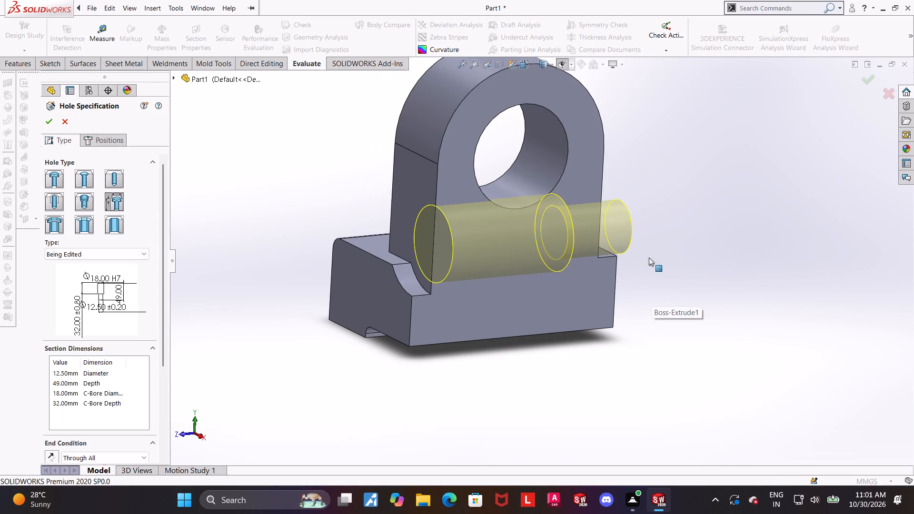
{"action": "scroll", "coordinate": [498, 301], "scroll_direction": "down", "scroll_amount": 1}
{"action": "scroll", "coordinate": [501, 295], "scroll_direction": "up", "scroll_amount": 1}
{"action": "scroll", "coordinate": [429, 221], "scroll_direction": "down", "scroll_amount": 1}
{"action": "middle_click_drag", "start_coordinate": [462, 244], "coordinate": [425, 221]}
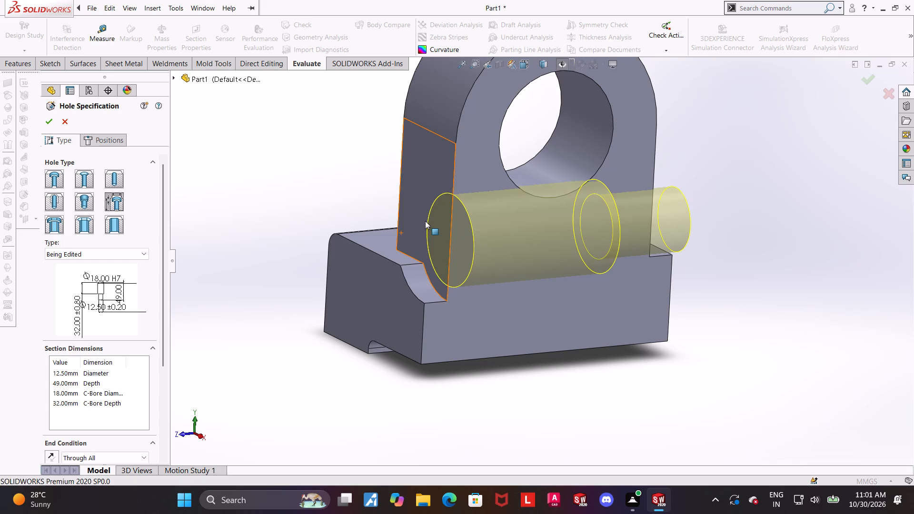
{"action": "middle_click_drag", "start_coordinate": [504, 282], "coordinate": [481, 279]}
{"action": "scroll", "coordinate": [532, 316], "scroll_direction": "up", "scroll_amount": 4}
{"action": "scroll", "coordinate": [564, 164], "scroll_direction": "down", "scroll_amount": 2}
{"action": "middle_click_drag", "start_coordinate": [590, 230], "coordinate": [560, 238]}
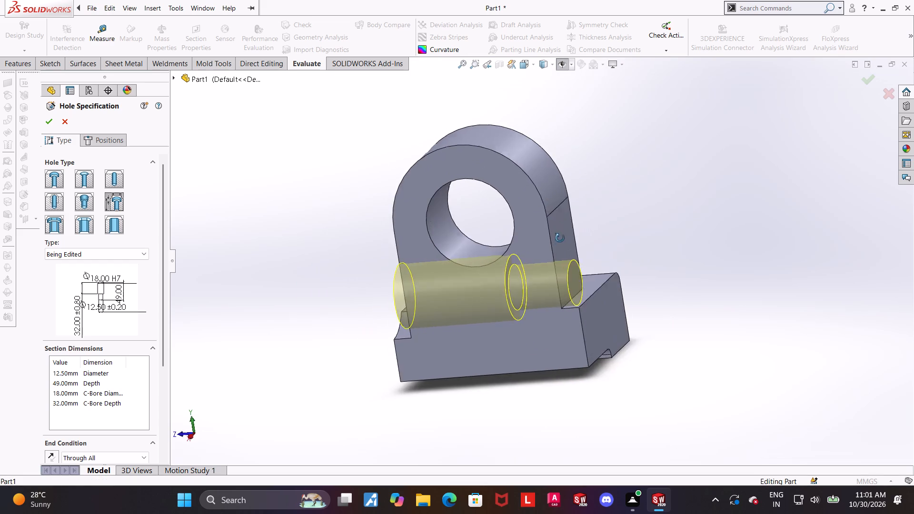
{"action": "middle_click_drag", "start_coordinate": [560, 238], "coordinate": [587, 220]}
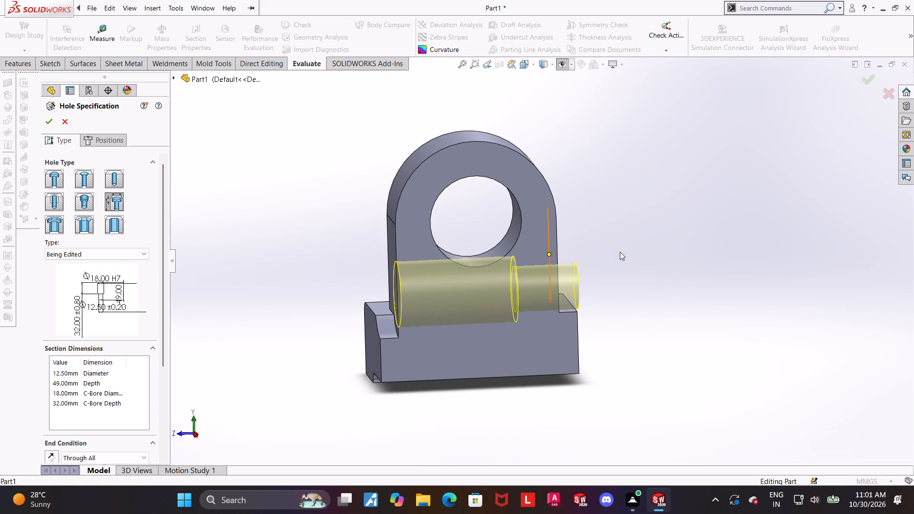
{"action": "middle_click_drag", "start_coordinate": [646, 247], "coordinate": [638, 226]}
{"action": "left_click", "coordinate": [525, 59]}
{"action": "left_click", "coordinate": [401, 335]}
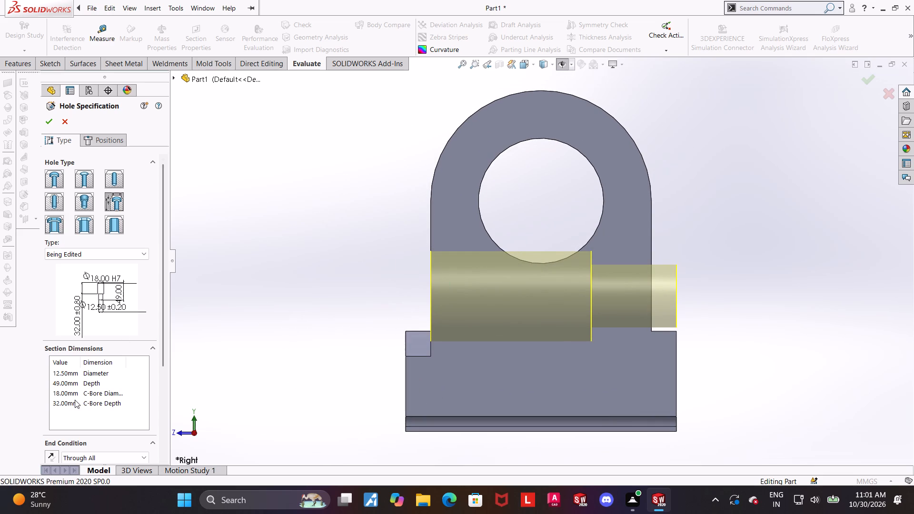
{"action": "scroll", "coordinate": [632, 384], "scroll_direction": "up", "scroll_amount": 1}
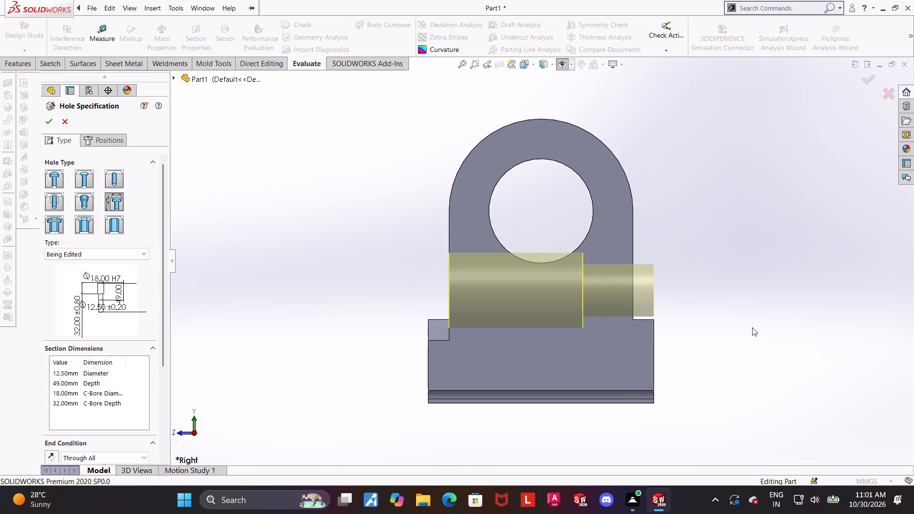
{"action": "scroll", "coordinate": [752, 327], "scroll_direction": "down", "scroll_amount": 1}
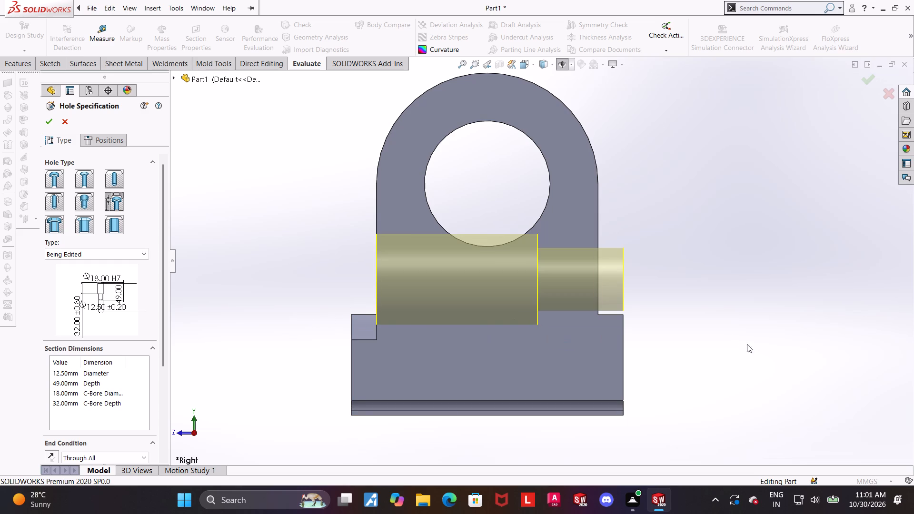
Set the hole's counterbore depth to 34 mm and apply the edit.
{"action": "double_click", "coordinate": [74, 405]}
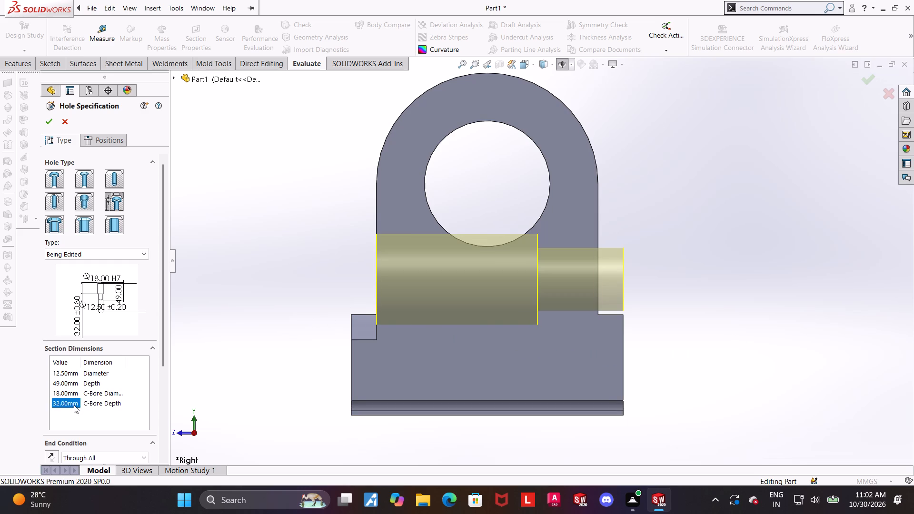
{"action": "type", "text": "49"}
{"action": "key", "text": "BackSpace"}
{"action": "key", "text": "BackSpace"}
{"action": "type", "text": "34"}
{"action": "key", "text": "Return"}
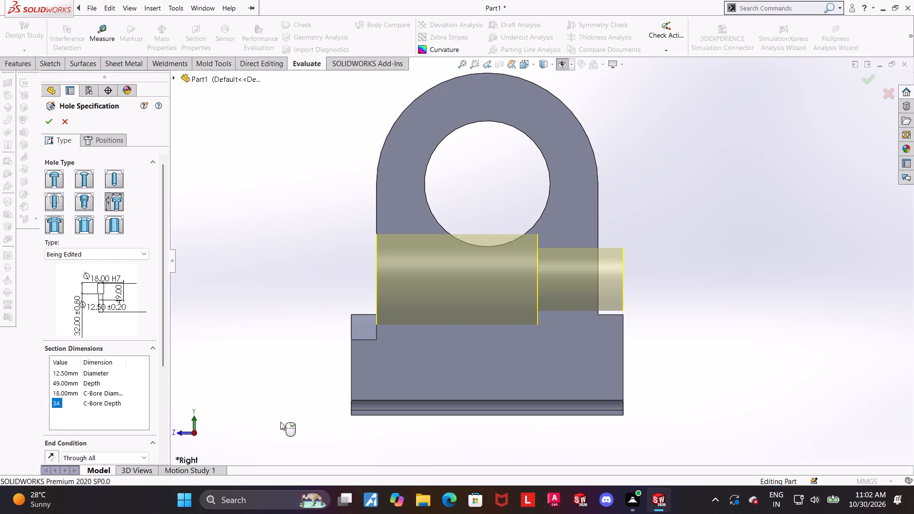
{"action": "left_click", "coordinate": [49, 125]}
Measure the distance from the counterbore's internal step face to the base block's back face.
{"action": "middle_click_drag", "start_coordinate": [735, 283], "coordinate": [755, 298]}
{"action": "left_click", "coordinate": [318, 130]}
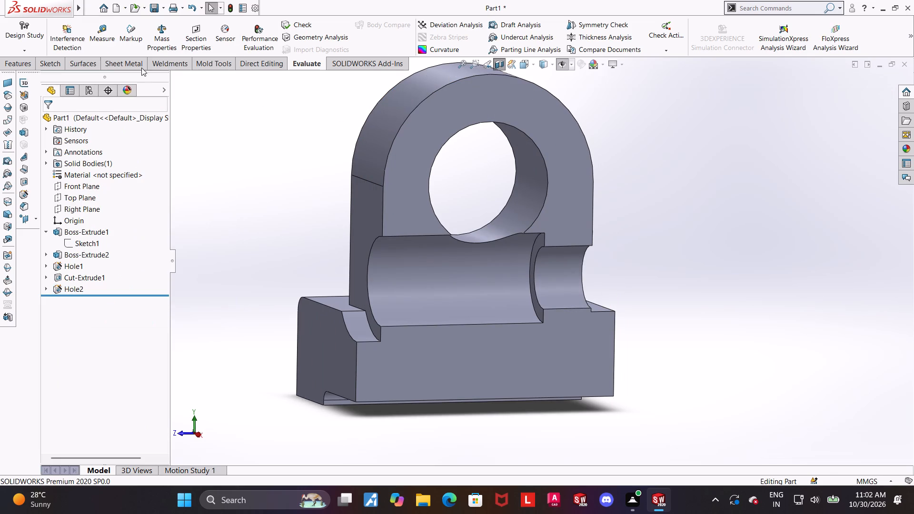
{"action": "left_click", "coordinate": [106, 40]}
{"action": "middle_click_drag", "start_coordinate": [587, 297], "coordinate": [634, 314]}
{"action": "left_click", "coordinate": [501, 306]}
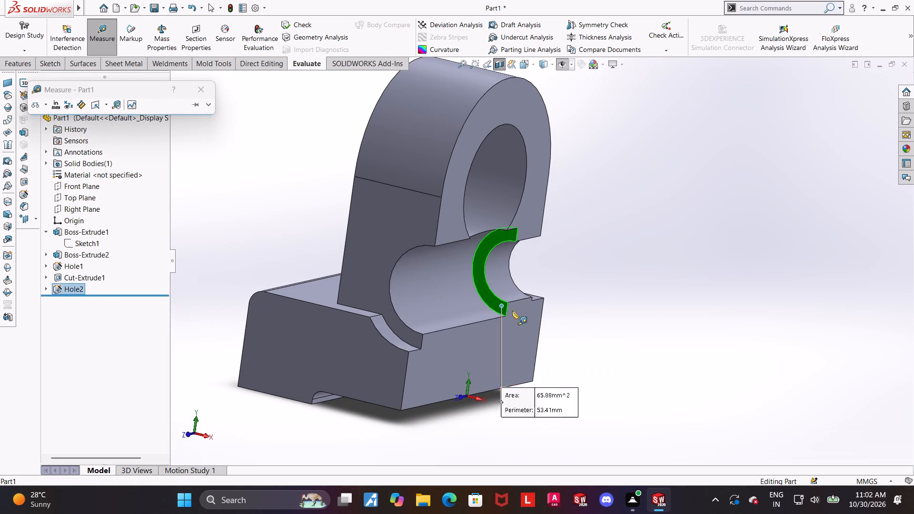
{"action": "middle_click_drag", "start_coordinate": [685, 304], "coordinate": [581, 305]}
{"action": "left_click", "coordinate": [656, 326]}
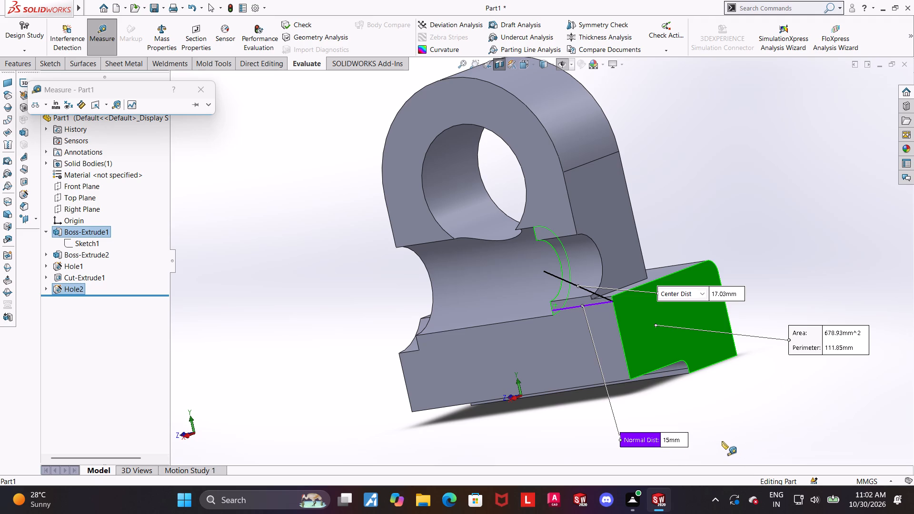
{"action": "key", "text": "Escape"}
Measure the distance between the counterbore's step face and the base block's back face once more.
{"action": "scroll", "coordinate": [714, 419], "scroll_direction": "up", "scroll_amount": 3}
{"action": "middle_click_drag", "start_coordinate": [685, 389], "coordinate": [719, 378]}
{"action": "middle_click_drag", "start_coordinate": [658, 271], "coordinate": [701, 275]}
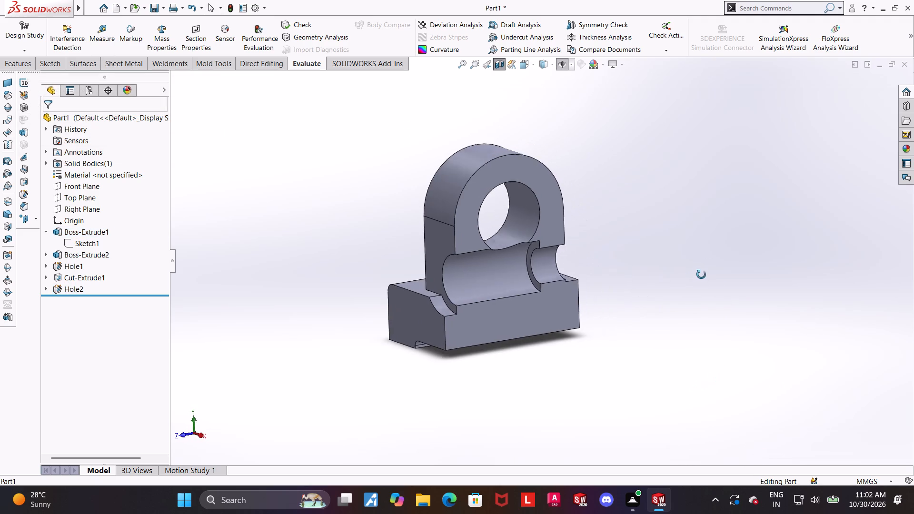
{"action": "middle_click_drag", "start_coordinate": [701, 275], "coordinate": [701, 274]}
{"action": "scroll", "coordinate": [597, 294], "scroll_direction": "down", "scroll_amount": 1}
{"action": "left_click", "coordinate": [101, 34]}
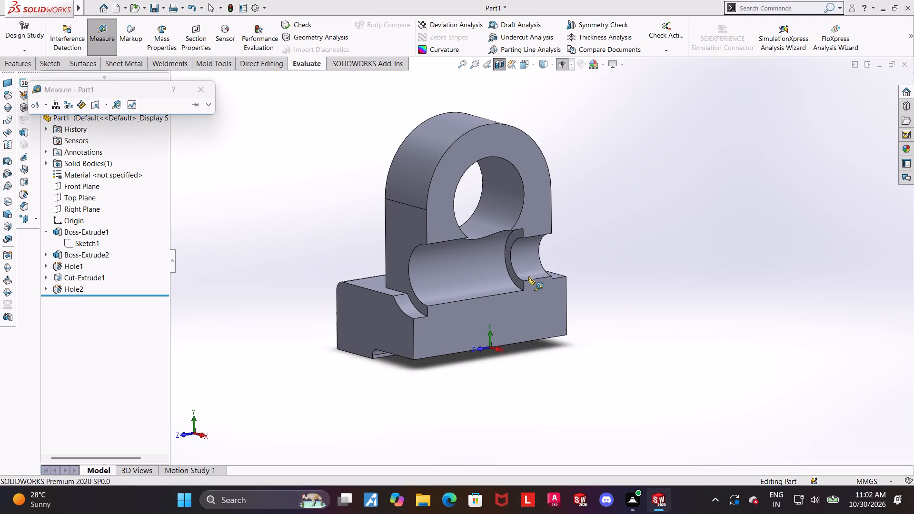
{"action": "left_click", "coordinate": [514, 277]}
{"action": "middle_click_drag", "start_coordinate": [644, 294], "coordinate": [608, 311]}
{"action": "middle_click_drag", "start_coordinate": [614, 296], "coordinate": [585, 301]}
{"action": "left_click", "coordinate": [621, 273]}
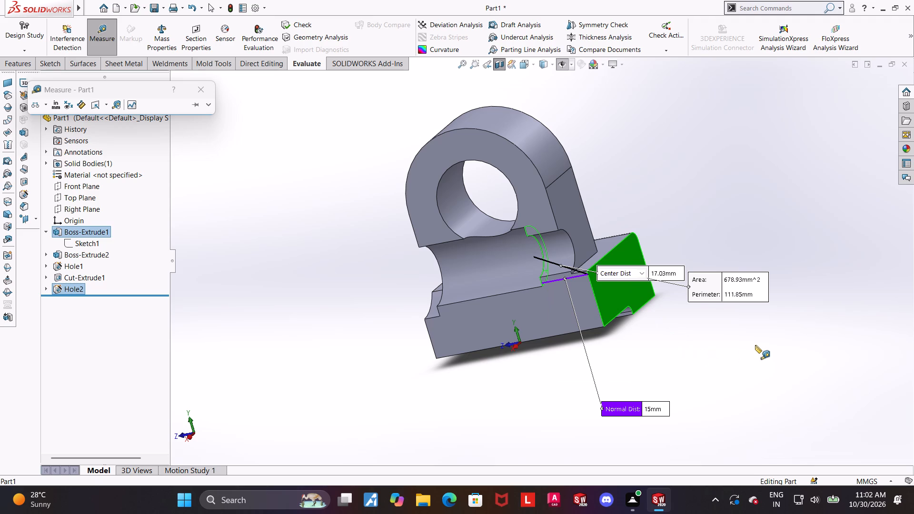
{"action": "key", "text": "Escape"}
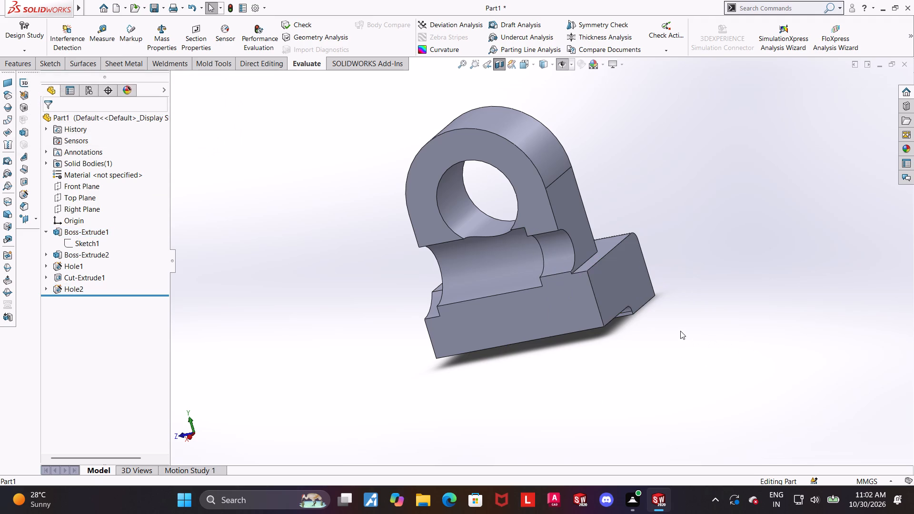
Repeat the step-face to back-face distance measurement from a closer view of the sectioned hole.
{"action": "middle_click_drag", "start_coordinate": [680, 331], "coordinate": [717, 332]}
{"action": "scroll", "coordinate": [615, 251], "scroll_direction": "down", "scroll_amount": 4}
{"action": "middle_click_drag", "start_coordinate": [556, 265], "coordinate": [598, 249]}
{"action": "left_click", "coordinate": [97, 36]}
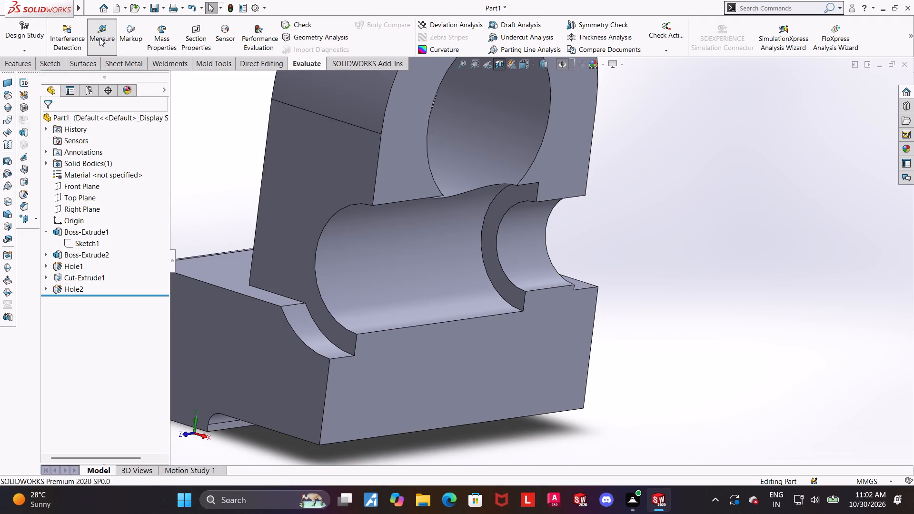
{"action": "left_click", "coordinate": [505, 290]}
{"action": "middle_click_drag", "start_coordinate": [807, 349], "coordinate": [746, 343]}
{"action": "left_click", "coordinate": [675, 299]}
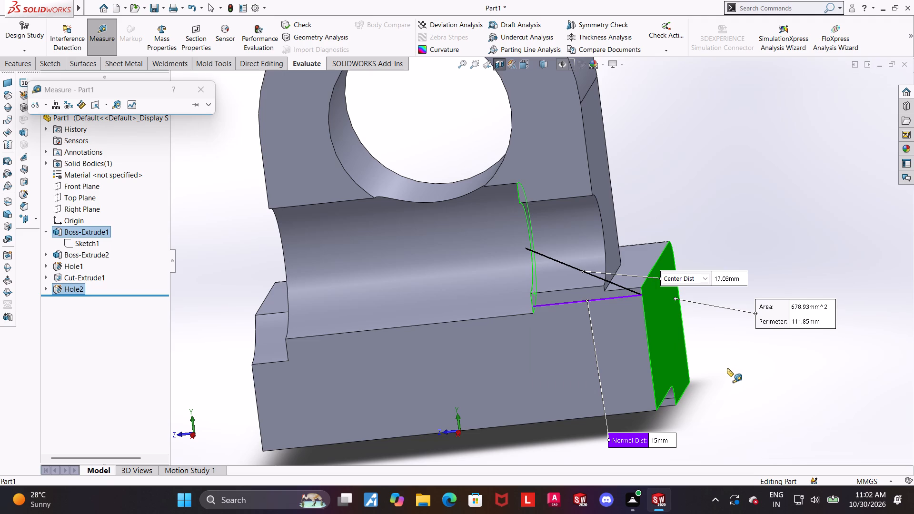
{"action": "key", "text": "Escape"}
Turn off the section view and examine the whole part in back view and from several angles.
{"action": "scroll", "coordinate": [727, 366], "scroll_direction": "up", "scroll_amount": 2}
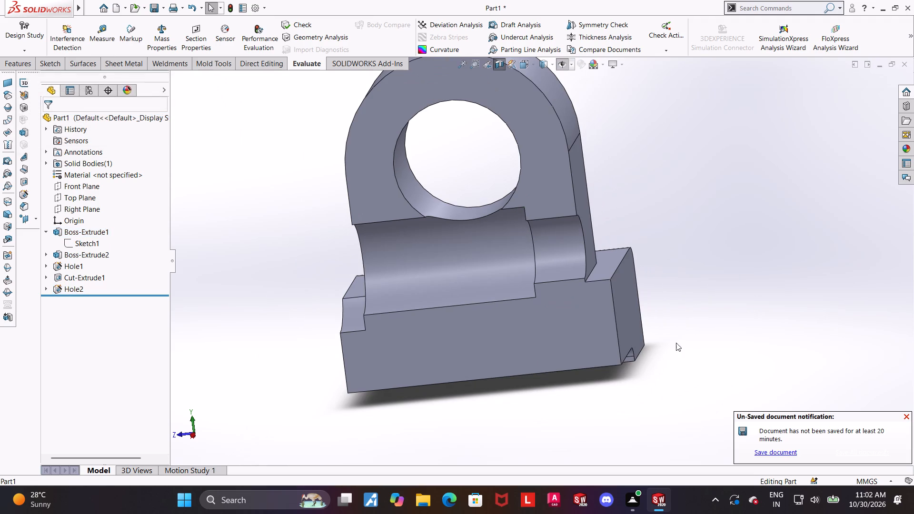
{"action": "middle_click_drag", "start_coordinate": [655, 268], "coordinate": [619, 276]}
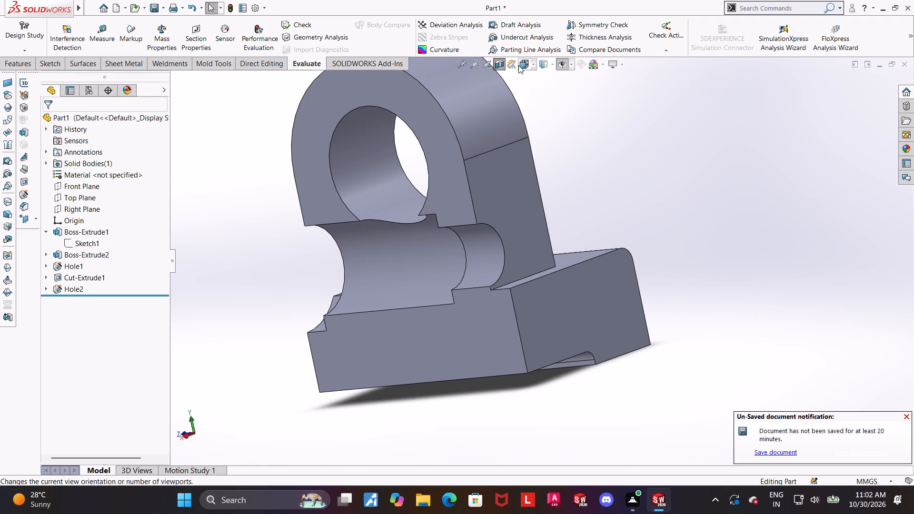
{"action": "left_click", "coordinate": [518, 65]}
{"action": "left_click", "coordinate": [483, 312]}
{"action": "scroll", "coordinate": [722, 328], "scroll_direction": "up", "scroll_amount": 2}
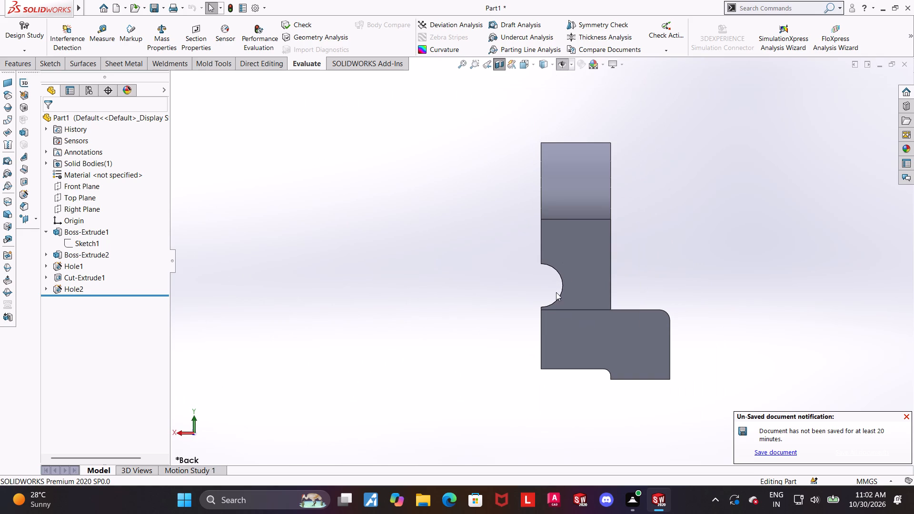
{"action": "left_click", "coordinate": [494, 64]}
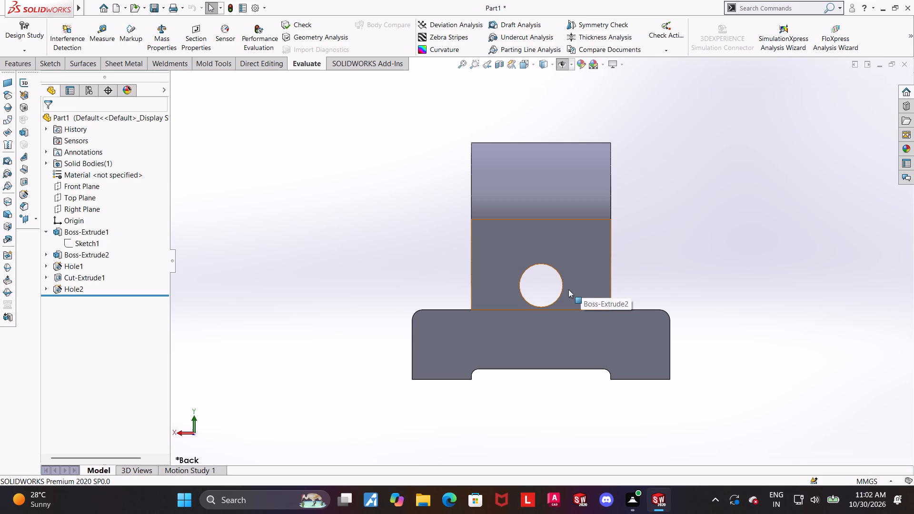
{"action": "scroll", "coordinate": [629, 267], "scroll_direction": "down", "scroll_amount": 2}
{"action": "scroll", "coordinate": [447, 295], "scroll_direction": "down", "scroll_amount": 2}
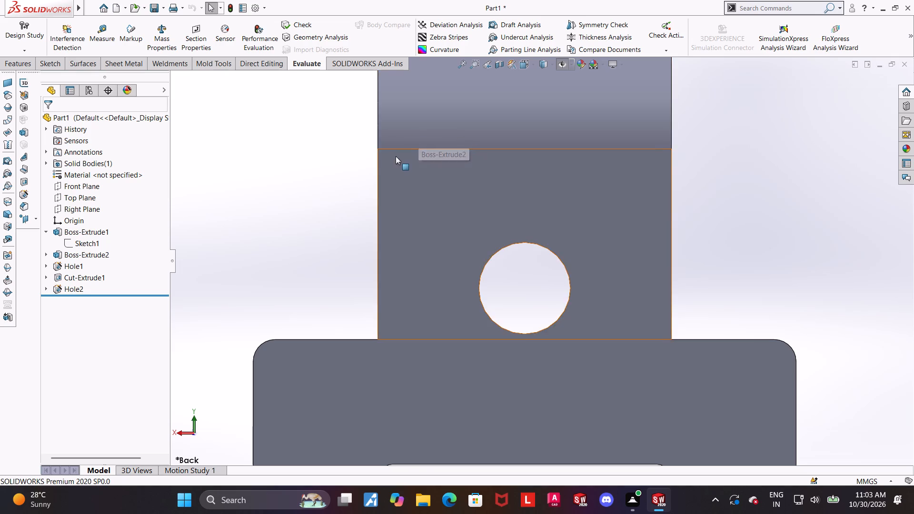
{"action": "scroll", "coordinate": [427, 166], "scroll_direction": "up", "scroll_amount": 1}
{"action": "middle_click_drag", "start_coordinate": [436, 175], "coordinate": [490, 215]}
{"action": "scroll", "coordinate": [496, 235], "scroll_direction": "up", "scroll_amount": 4}
{"action": "middle_click_drag", "start_coordinate": [520, 254], "coordinate": [588, 326]}
{"action": "scroll", "coordinate": [560, 325], "scroll_direction": "up", "scroll_amount": 1}
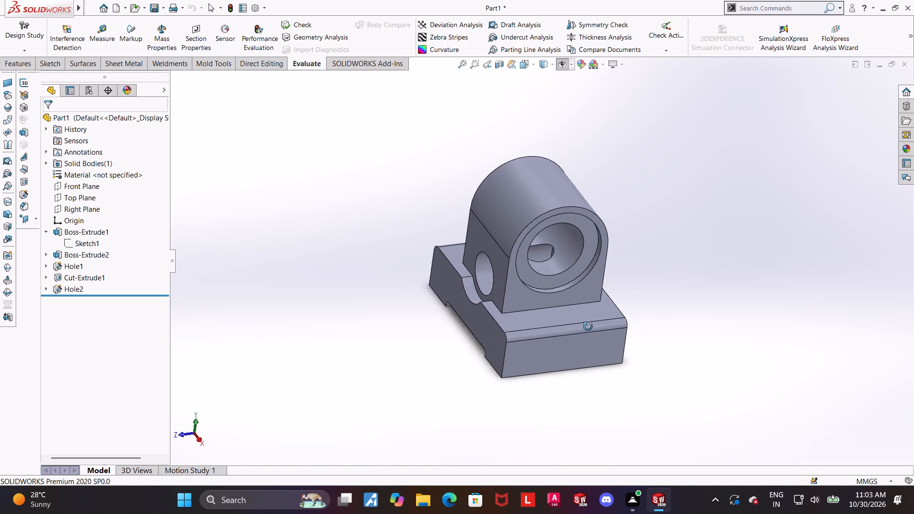
{"action": "middle_click_drag", "start_coordinate": [588, 326], "coordinate": [593, 326]}
{"action": "scroll", "coordinate": [662, 250], "scroll_direction": "down", "scroll_amount": 2}
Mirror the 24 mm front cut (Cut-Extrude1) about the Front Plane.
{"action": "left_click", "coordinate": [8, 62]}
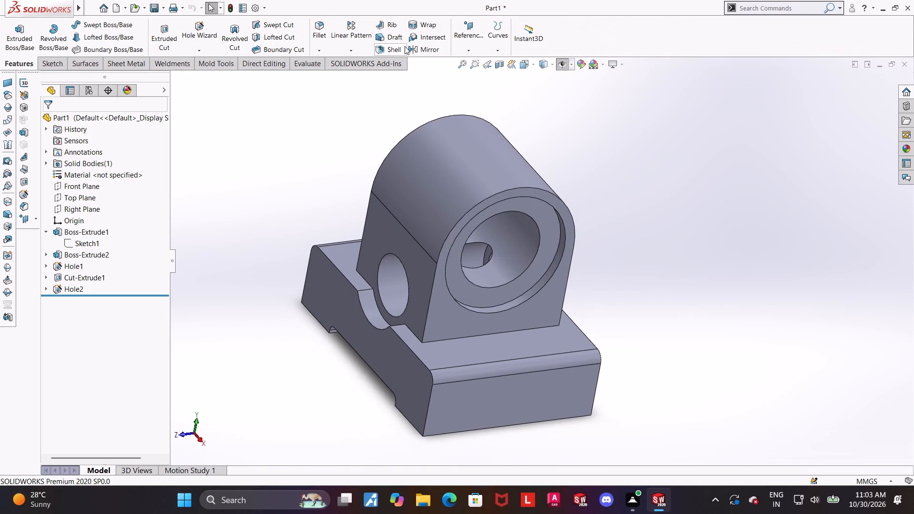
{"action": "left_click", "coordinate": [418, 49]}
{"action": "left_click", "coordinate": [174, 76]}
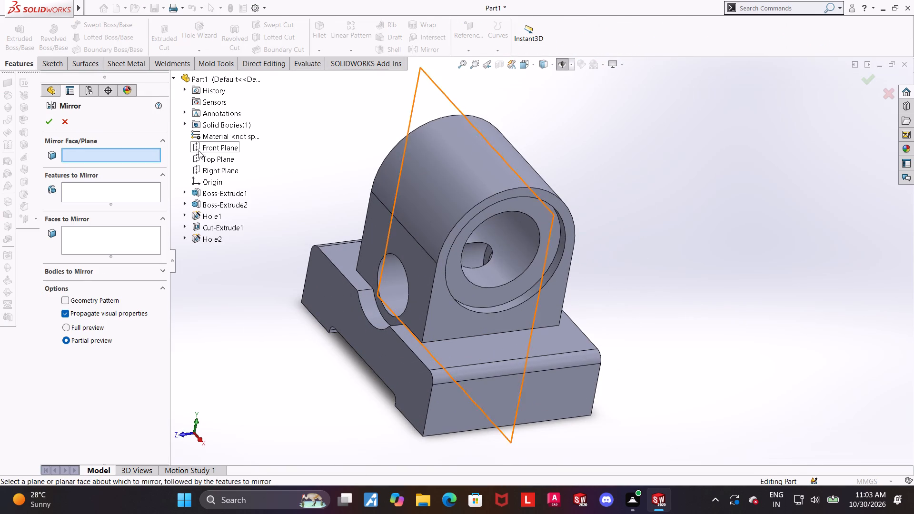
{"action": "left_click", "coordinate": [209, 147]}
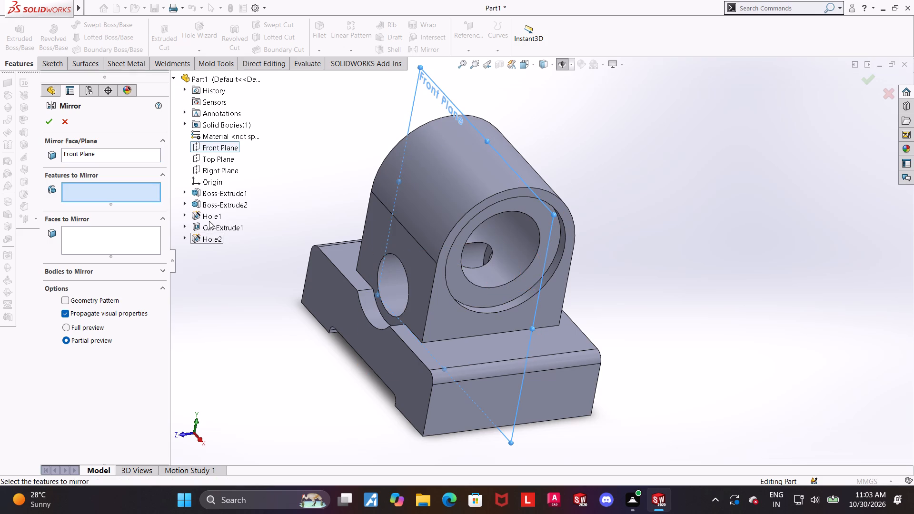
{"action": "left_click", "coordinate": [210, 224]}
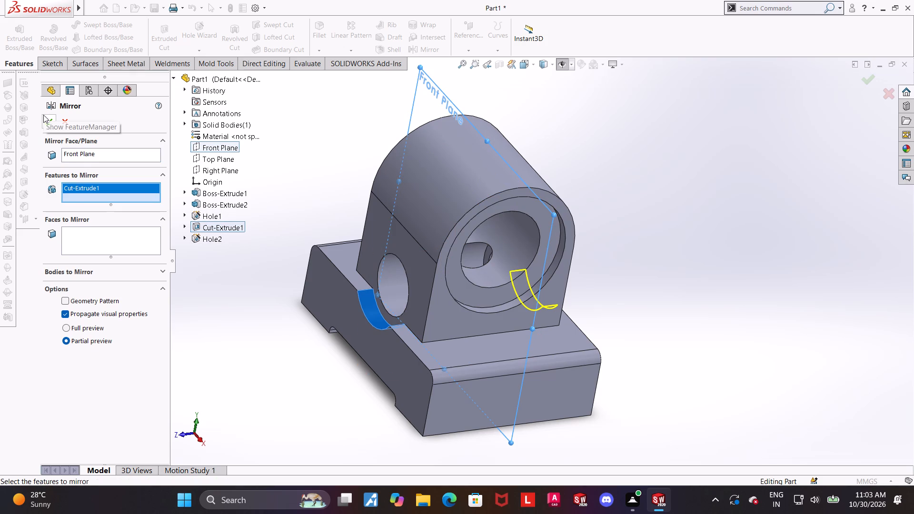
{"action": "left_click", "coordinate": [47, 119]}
Examine the mirrored cut and the hole openings at the front and back of the block.
{"action": "middle_click_drag", "start_coordinate": [669, 313], "coordinate": [597, 253]}
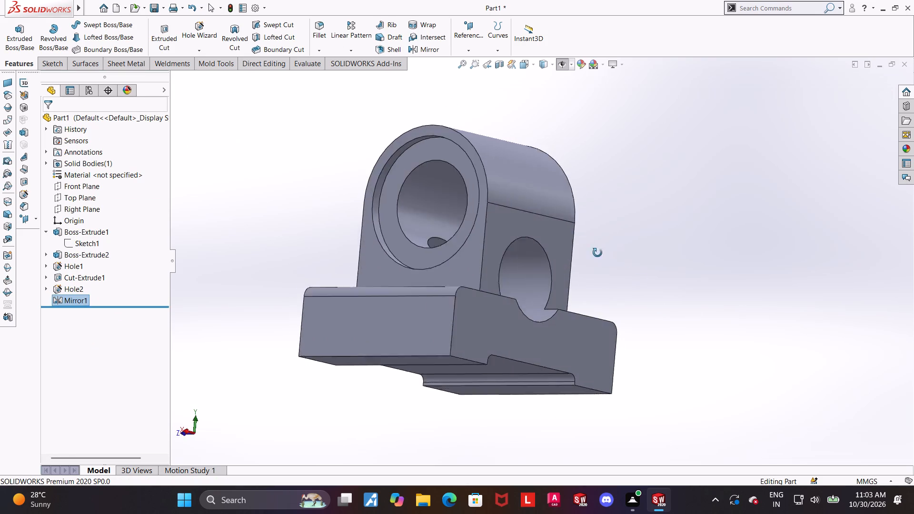
{"action": "middle_click_drag", "start_coordinate": [597, 253], "coordinate": [529, 267]}
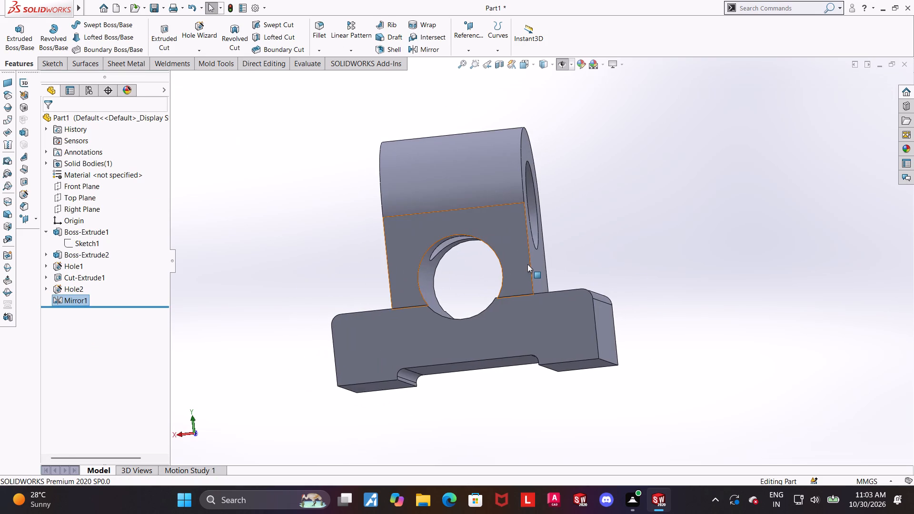
{"action": "middle_click_drag", "start_coordinate": [526, 264], "coordinate": [641, 305]}
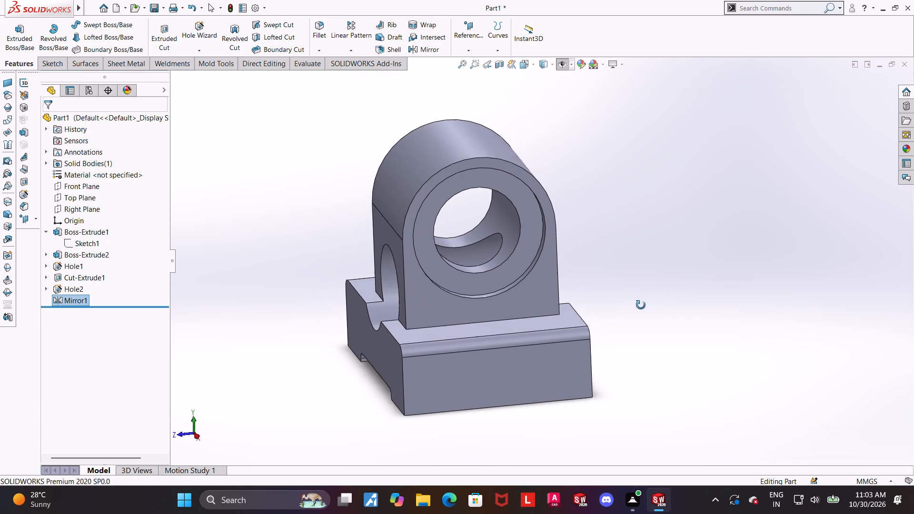
{"action": "middle_click_drag", "start_coordinate": [641, 305], "coordinate": [640, 306]}
{"action": "left_click", "coordinate": [518, 65]}
{"action": "left_click", "coordinate": [435, 363]}
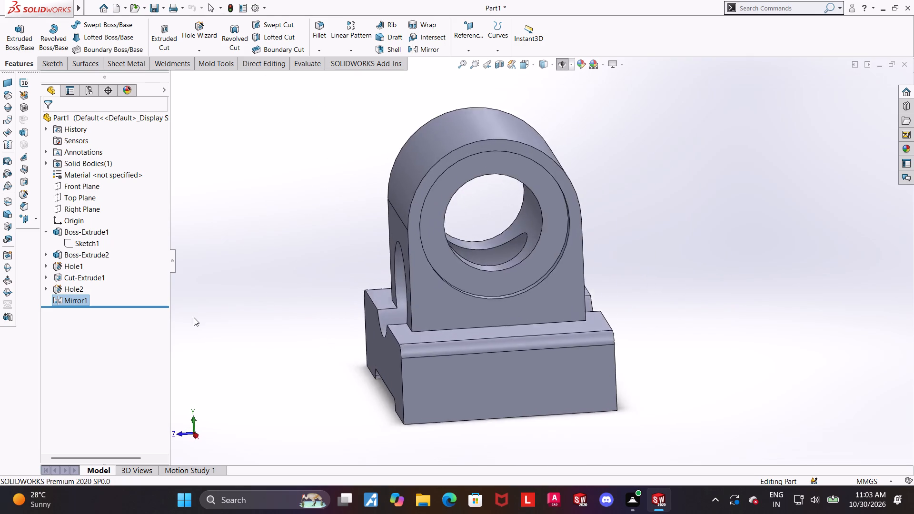
{"action": "middle_click_drag", "start_coordinate": [598, 303], "coordinate": [696, 314]}
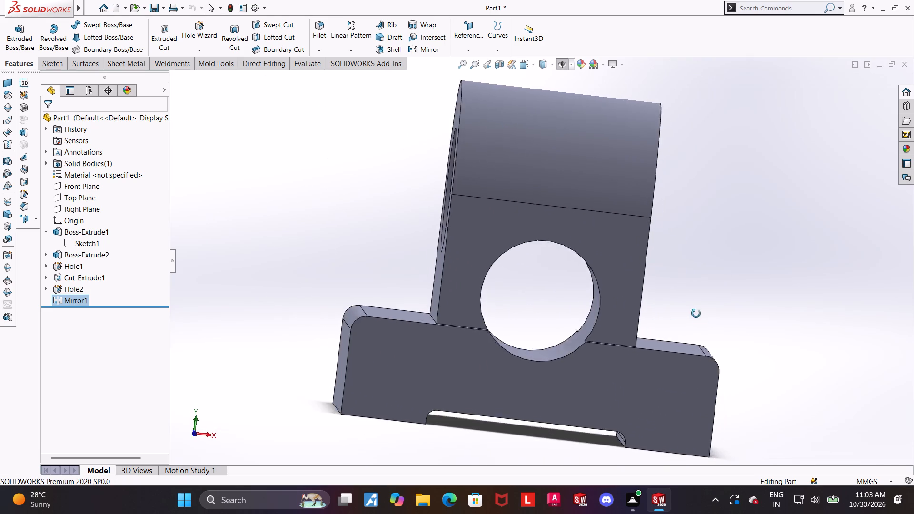
{"action": "middle_click_drag", "start_coordinate": [696, 314], "coordinate": [658, 308]}
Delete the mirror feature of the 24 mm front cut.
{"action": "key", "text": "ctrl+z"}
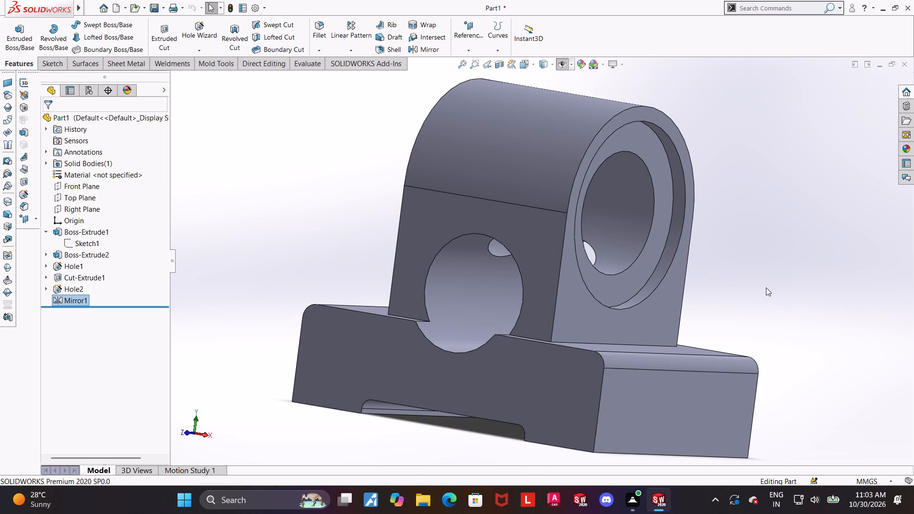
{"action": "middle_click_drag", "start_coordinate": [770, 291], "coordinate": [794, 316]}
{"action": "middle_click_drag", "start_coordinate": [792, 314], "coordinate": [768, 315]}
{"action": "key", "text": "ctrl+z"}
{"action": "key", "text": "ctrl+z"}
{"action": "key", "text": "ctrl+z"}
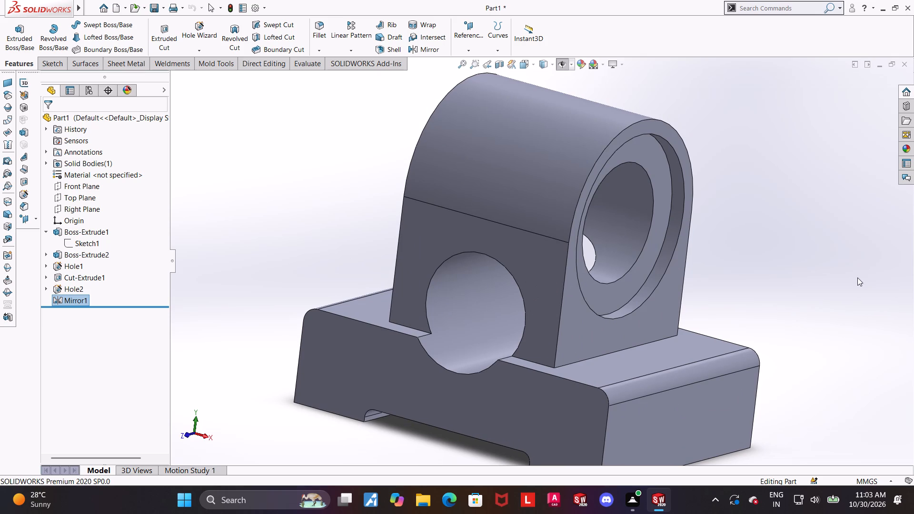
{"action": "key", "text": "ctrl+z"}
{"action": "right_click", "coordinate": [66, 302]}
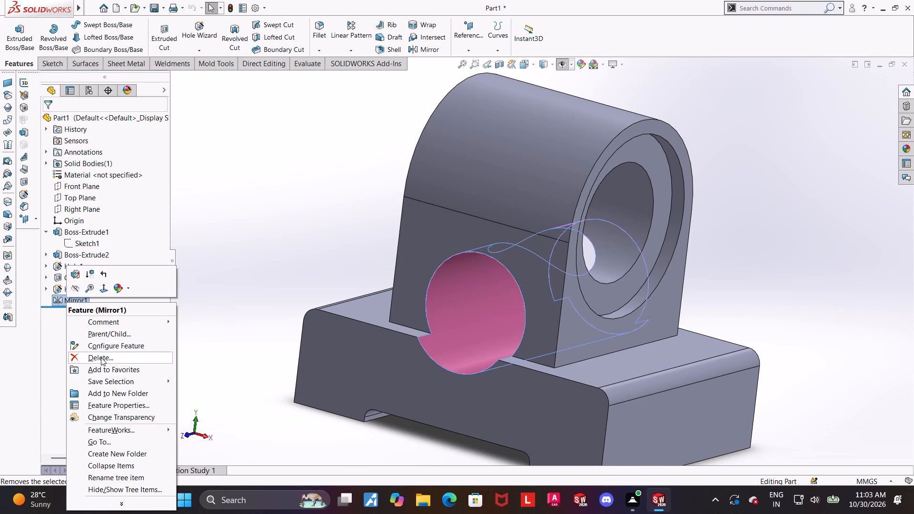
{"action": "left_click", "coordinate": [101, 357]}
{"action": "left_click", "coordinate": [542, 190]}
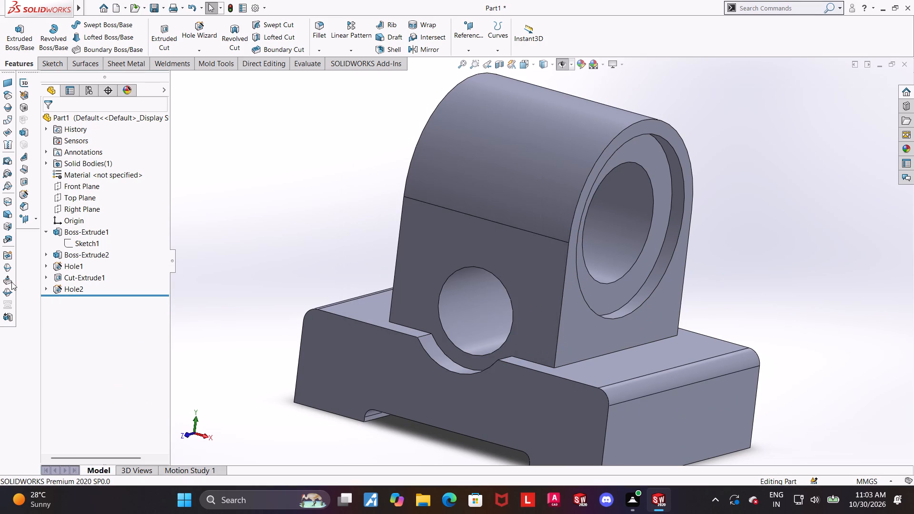
Review the Up To Surface settings of the 24 mm front cut and look at the back of the part.
{"action": "left_click", "coordinate": [40, 286]}
{"action": "left_click", "coordinate": [50, 288]}
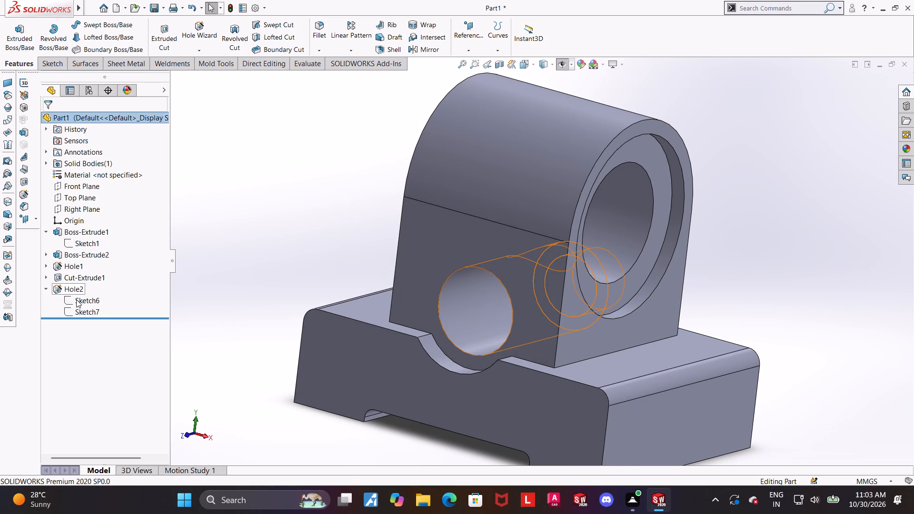
{"action": "left_click", "coordinate": [44, 291]}
{"action": "left_click", "coordinate": [73, 279]}
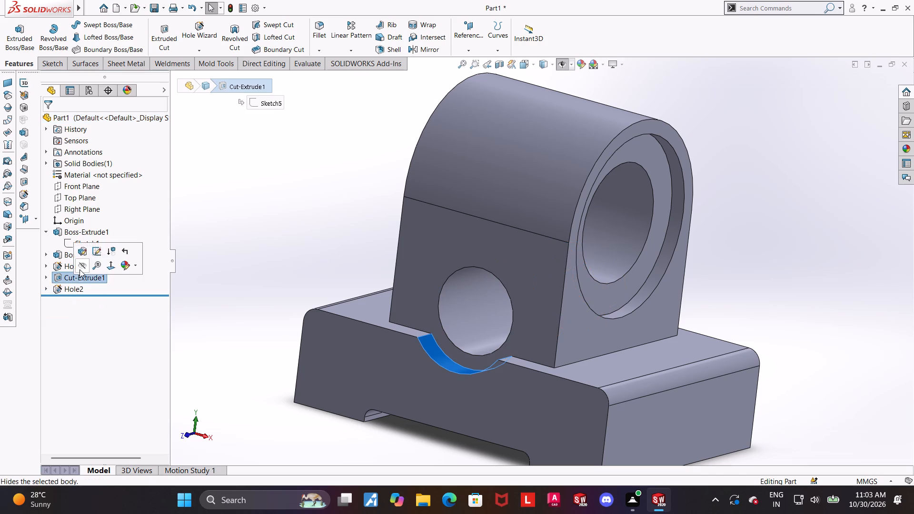
{"action": "left_click", "coordinate": [83, 255]}
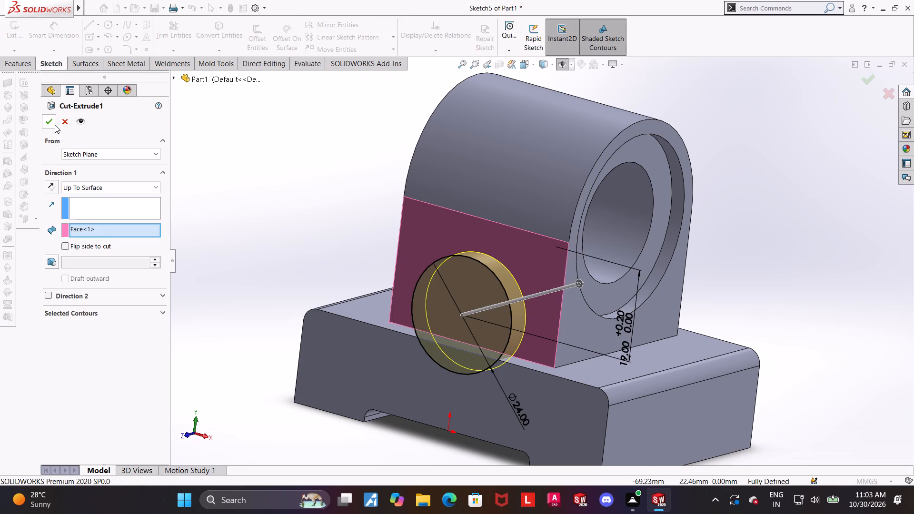
{"action": "left_click", "coordinate": [54, 124]}
{"action": "scroll", "coordinate": [868, 321], "scroll_direction": "up", "scroll_amount": 3}
{"action": "middle_click_drag", "start_coordinate": [862, 322], "coordinate": [745, 314]}
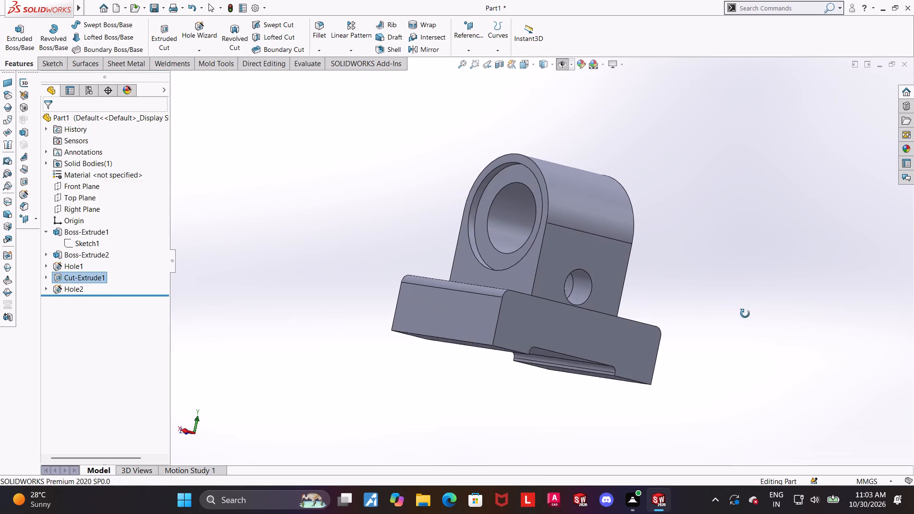
Open a new sketch on the base block's back end face, viewed square-on with hidden lines visible.
{"action": "middle_click_drag", "start_coordinate": [745, 314], "coordinate": [746, 320]}
{"action": "left_click", "coordinate": [597, 321]}
{"action": "left_click", "coordinate": [637, 300]}
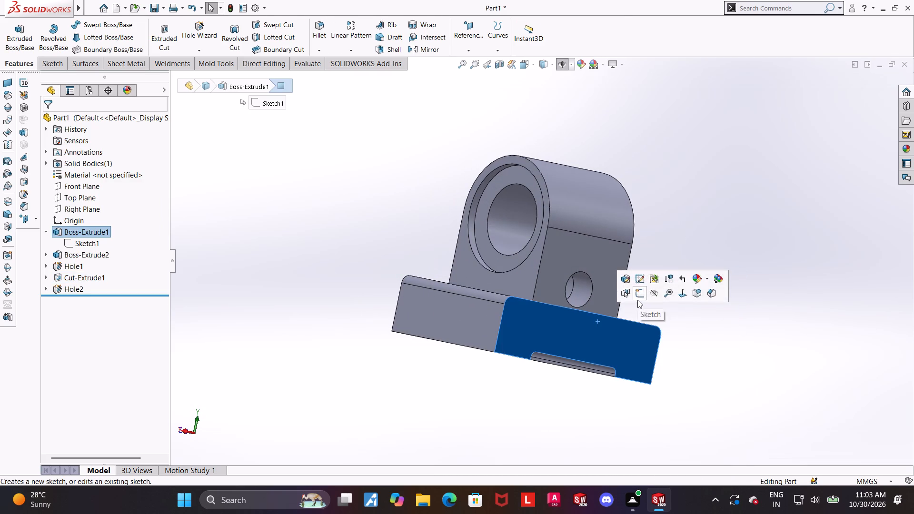
{"action": "left_click", "coordinate": [92, 304]}
{"action": "left_click", "coordinate": [124, 288]}
{"action": "left_click", "coordinate": [89, 305]}
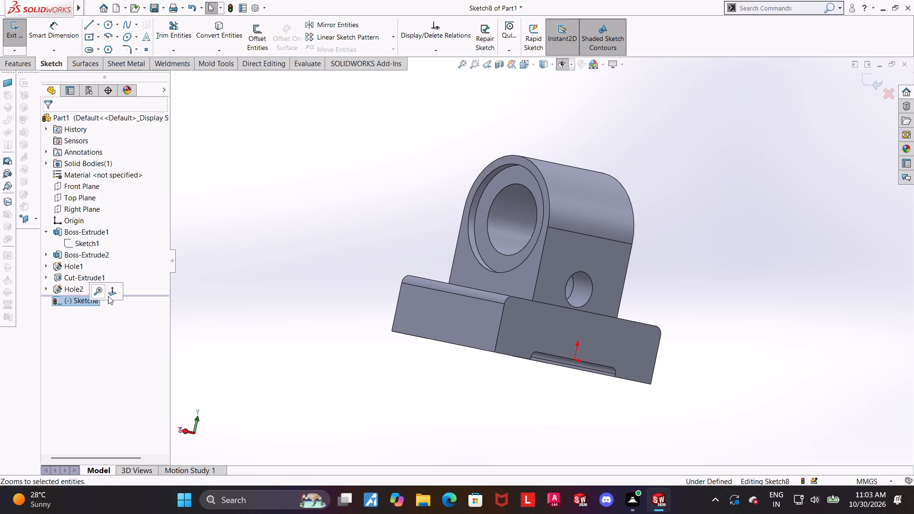
{"action": "left_click", "coordinate": [109, 295]}
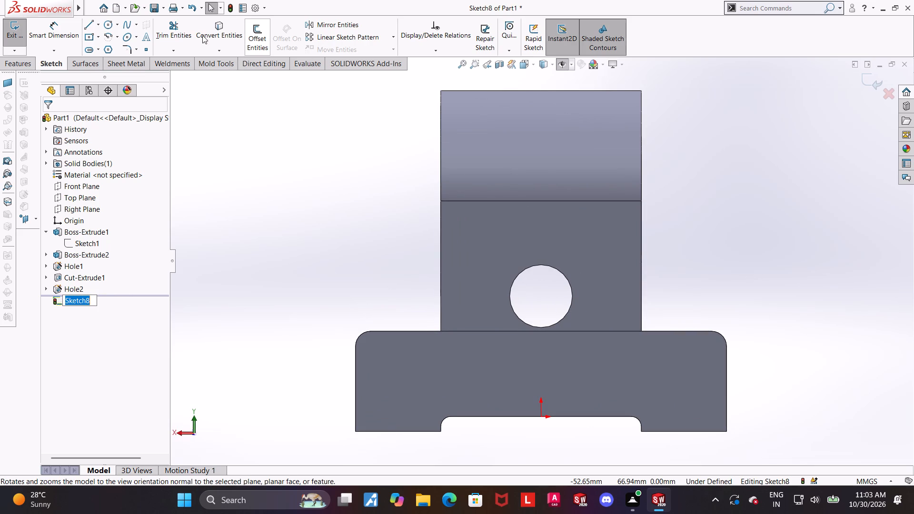
{"action": "left_click", "coordinate": [547, 65]}
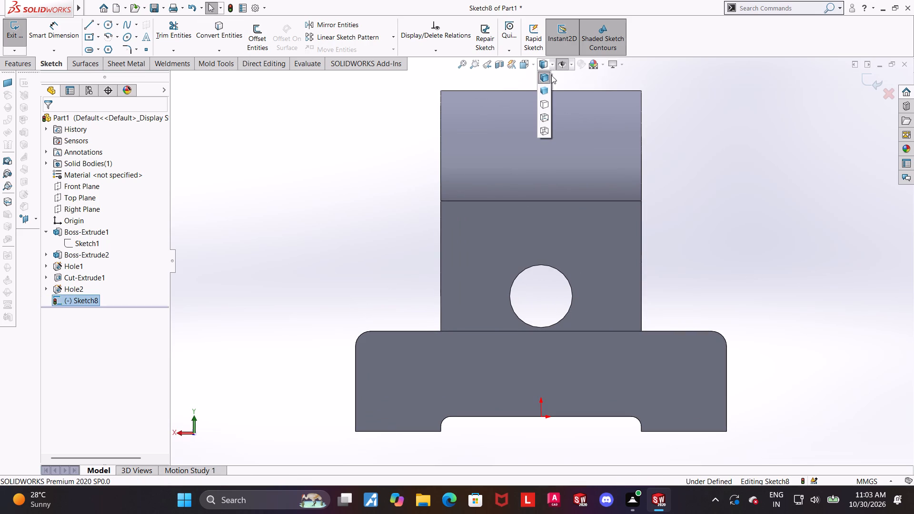
{"action": "left_click", "coordinate": [545, 115]}
{"action": "scroll", "coordinate": [636, 365], "scroll_direction": "down", "scroll_amount": 1}
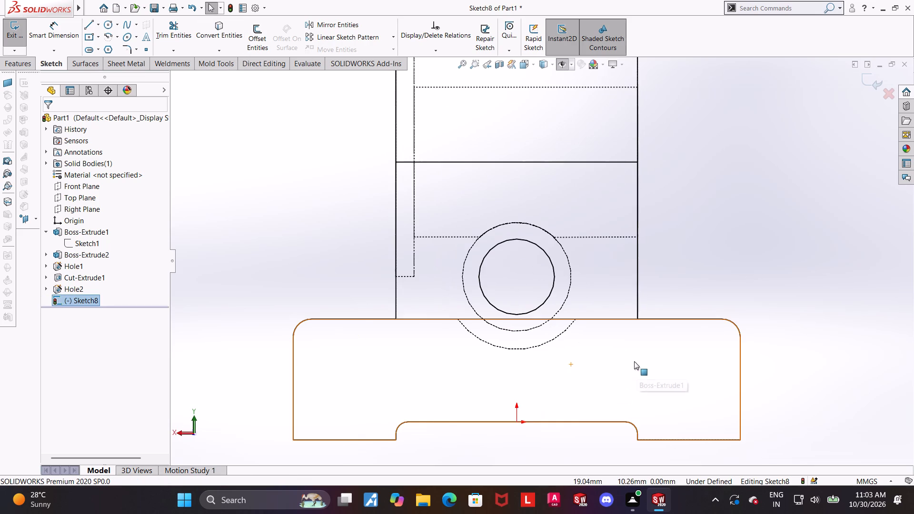
Sketch a circle around the small hole, centred on the hole's centre, and reduce it slightly.
{"action": "left_click", "coordinate": [107, 25]}
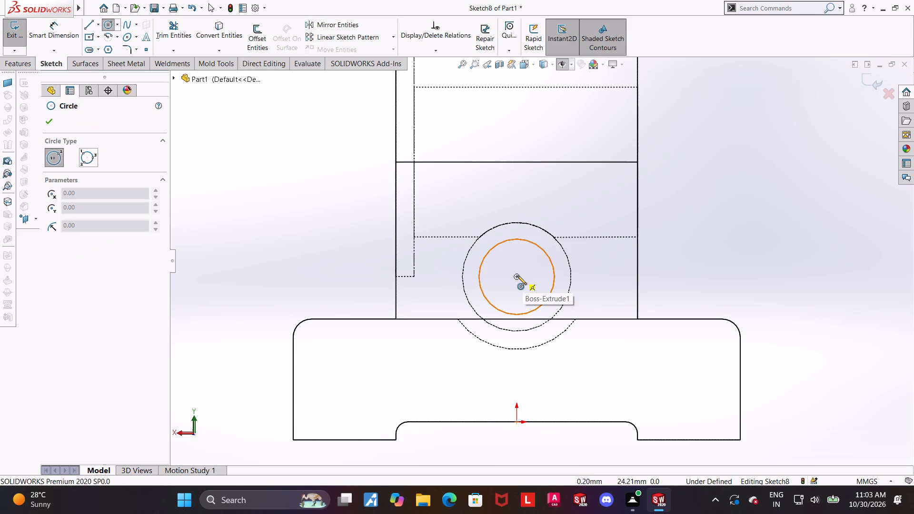
{"action": "left_click", "coordinate": [517, 276]}
{"action": "left_click", "coordinate": [546, 344]}
{"action": "key", "text": "Escape"}
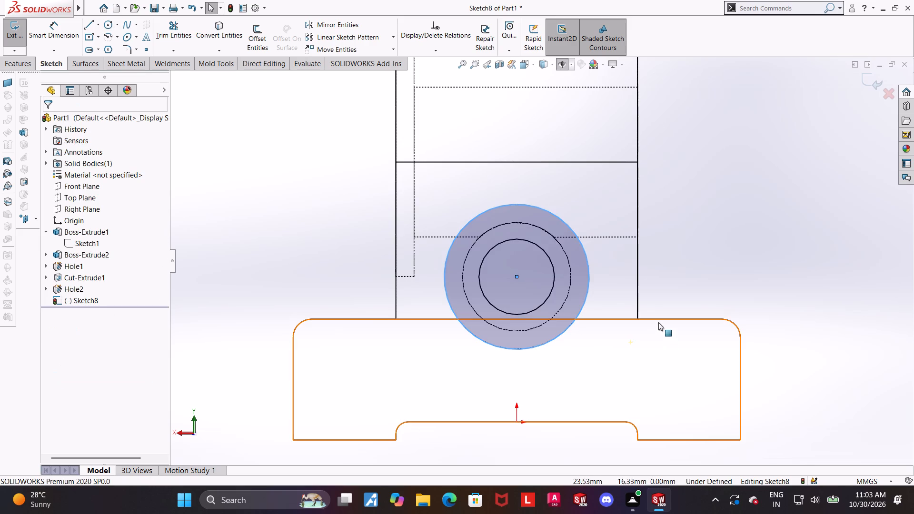
{"action": "key", "text": "Escape"}
{"action": "left_click_drag", "start_coordinate": [589, 277], "coordinate": [579, 272]}
{"action": "left_click", "coordinate": [709, 278]}
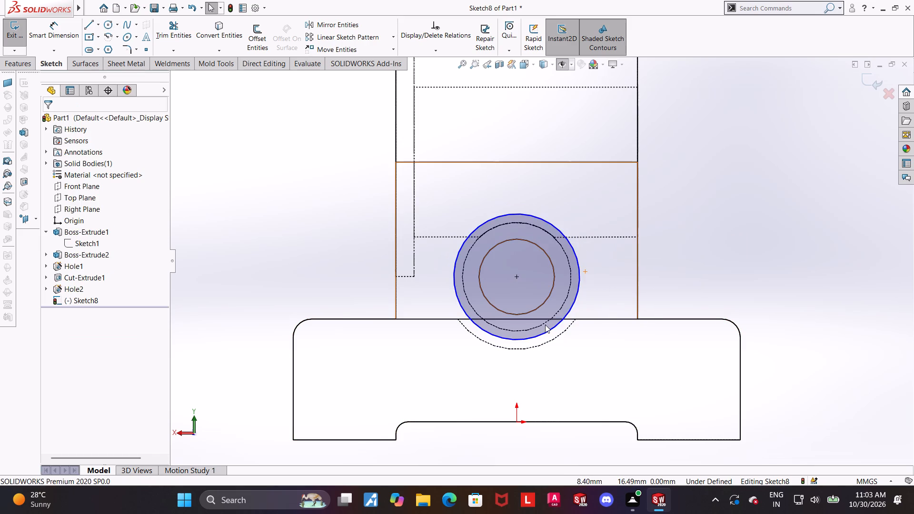
Make the circle coradial with the hidden arc edge of the front cut and exit the sketch.
{"action": "left_click", "coordinate": [557, 339]}
{"action": "left_click", "coordinate": [555, 339], "text": "ctrl"}
{"action": "left_click", "coordinate": [546, 331], "text": "ctrl"}
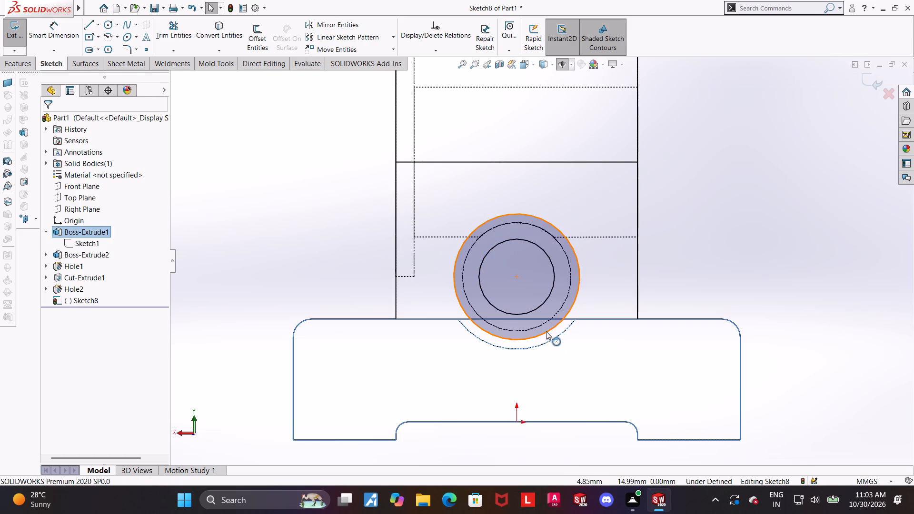
{"action": "left_click", "coordinate": [350, 241]}
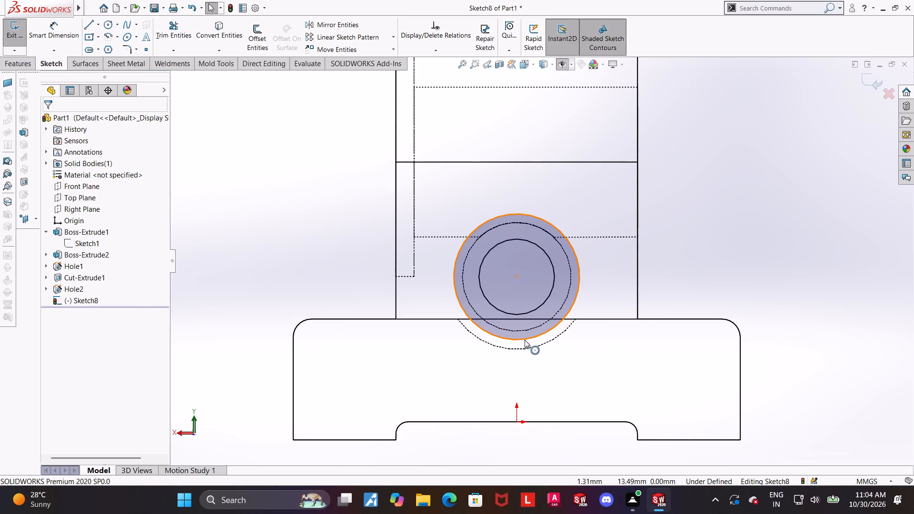
{"action": "left_click", "coordinate": [525, 340]}
{"action": "left_click", "coordinate": [529, 350], "text": "ctrl"}
{"action": "left_click", "coordinate": [55, 317]}
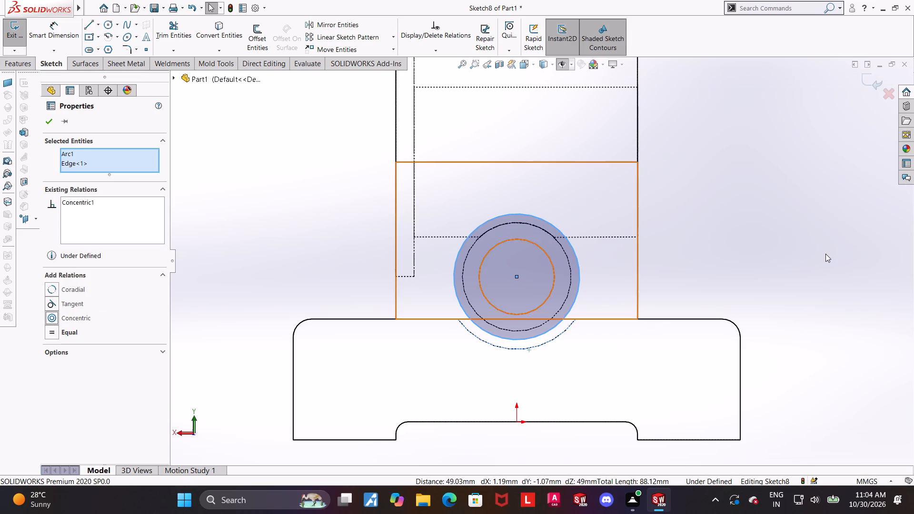
{"action": "left_click", "coordinate": [49, 290]}
{"action": "left_click", "coordinate": [841, 251]}
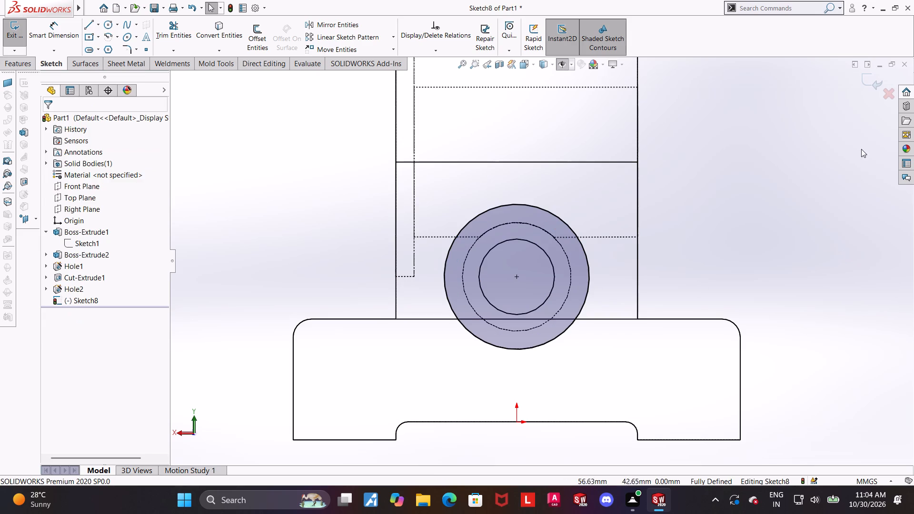
{"action": "left_click", "coordinate": [864, 86]}
{"action": "middle_click_drag", "start_coordinate": [815, 128], "coordinate": [788, 135]}
{"action": "left_click", "coordinate": [866, 82]}
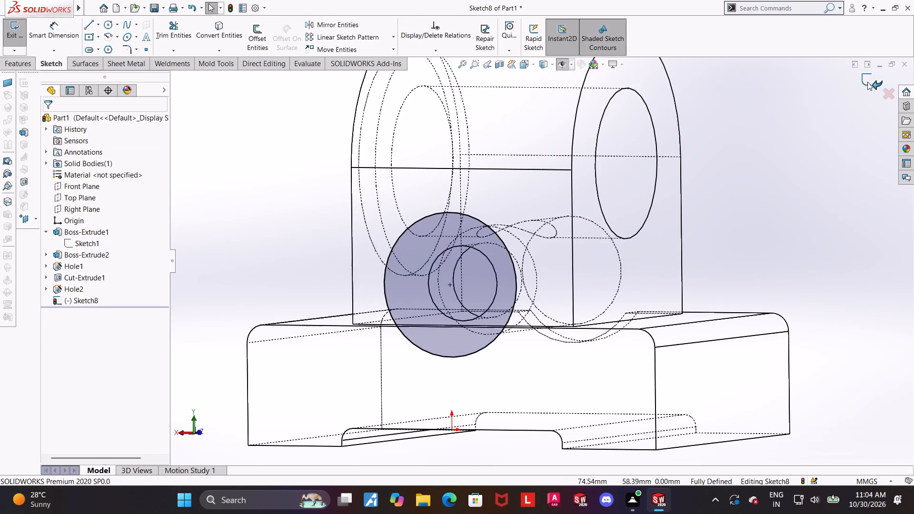
{"action": "middle_click_drag", "start_coordinate": [822, 118], "coordinate": [799, 134]}
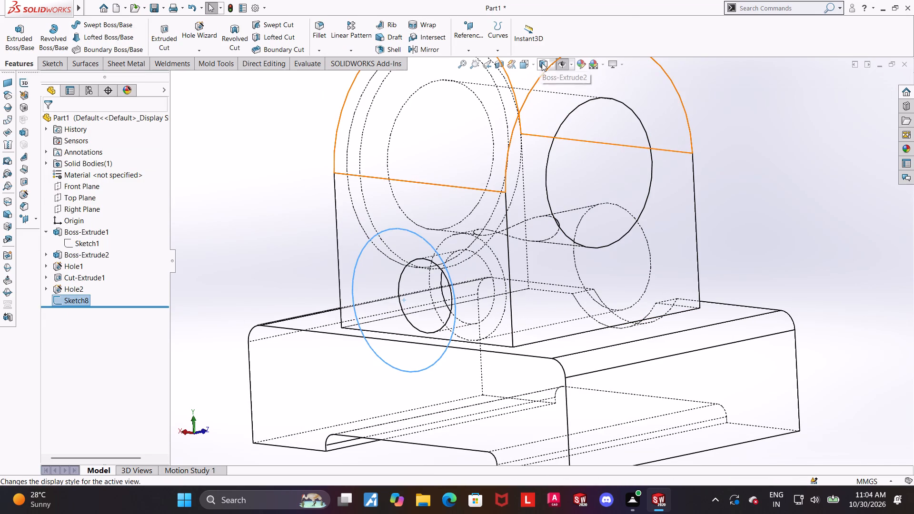
Restore shaded display with edges and cut-extrude the circle Up To Surface, ending at the arch boss's flat back face.
{"action": "left_click", "coordinate": [542, 63]}
{"action": "left_click", "coordinate": [544, 77]}
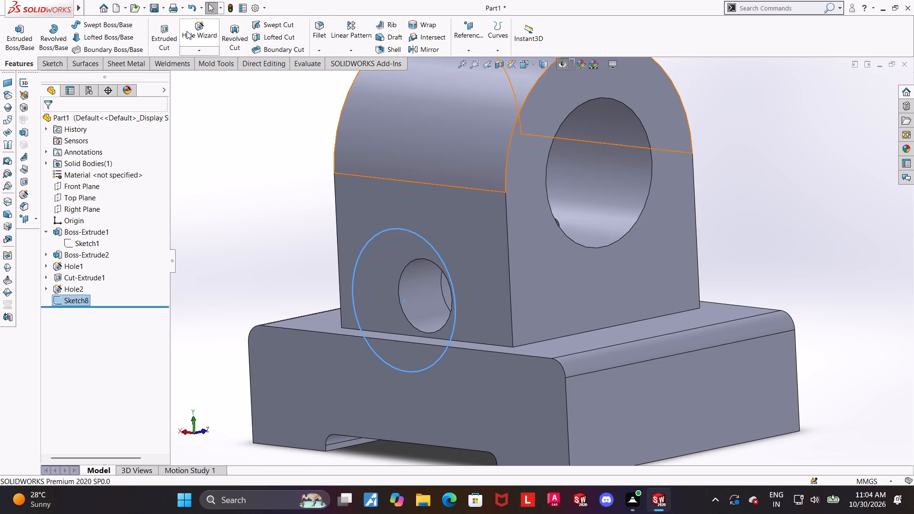
{"action": "left_click", "coordinate": [173, 33]}
{"action": "left_click", "coordinate": [85, 190]}
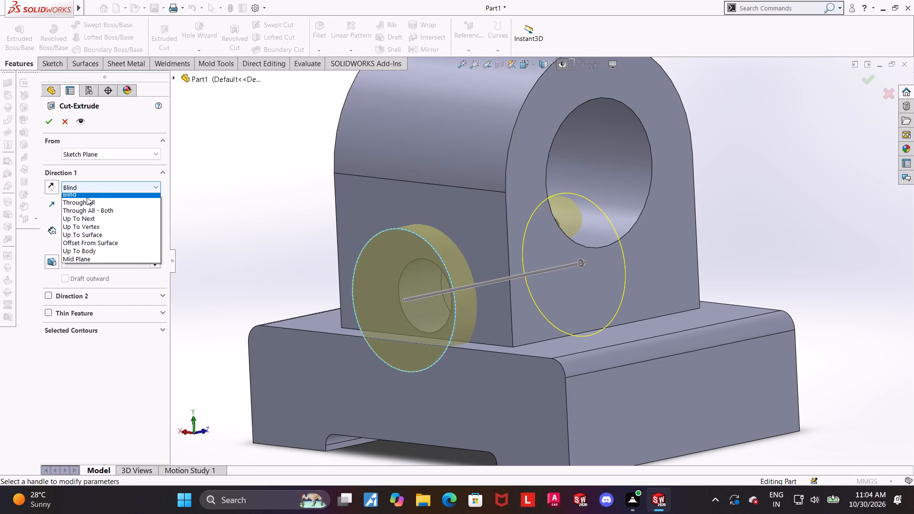
{"action": "left_click", "coordinate": [93, 224]}
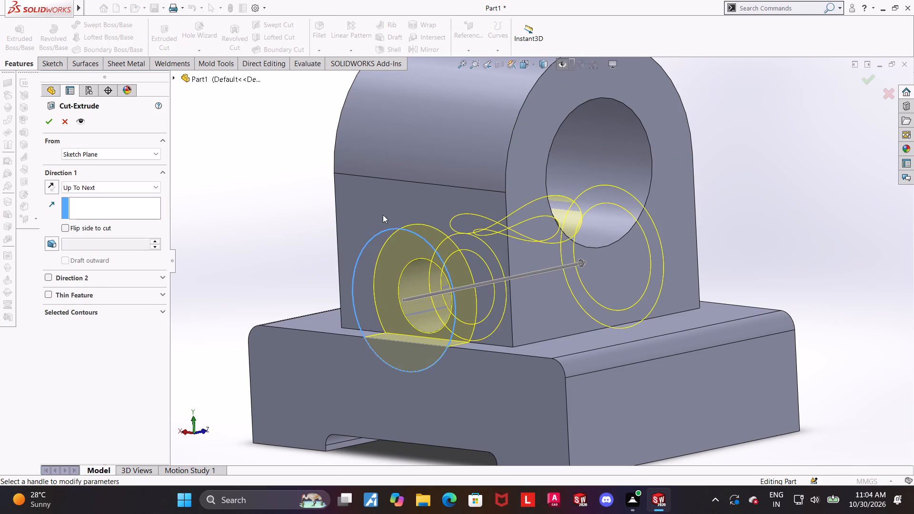
{"action": "left_click", "coordinate": [386, 210]}
{"action": "left_click", "coordinate": [376, 190]}
{"action": "left_click", "coordinate": [91, 181]}
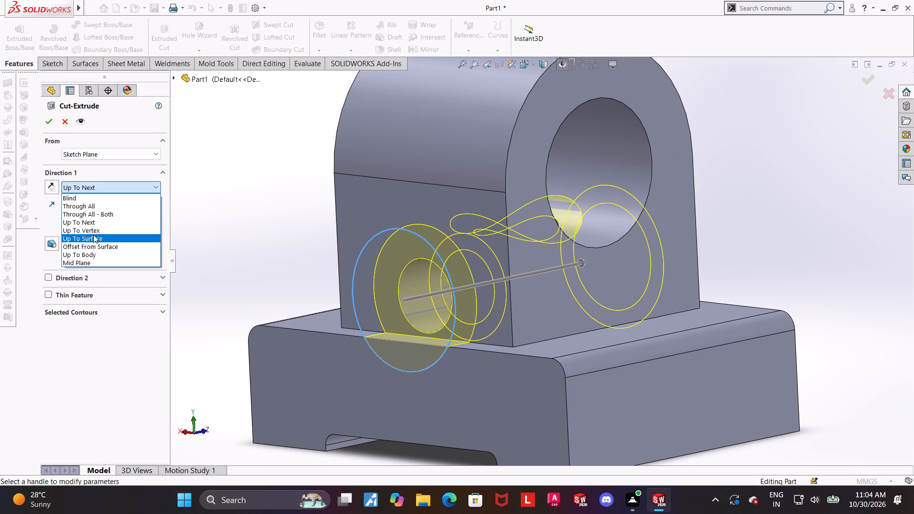
{"action": "left_click", "coordinate": [93, 235]}
{"action": "left_click", "coordinate": [394, 211]}
{"action": "left_click", "coordinate": [48, 119]}
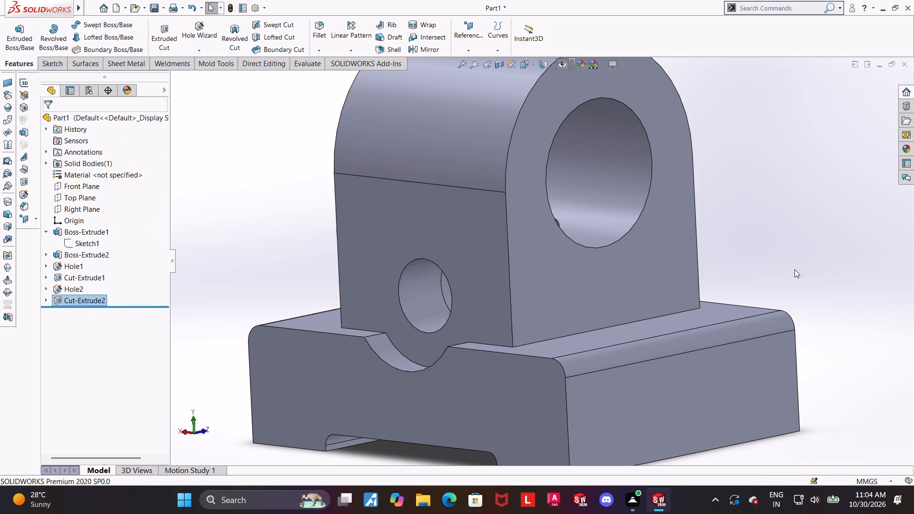
Start a Hole Wizard hole for the back of the part and set the legacy hole's type to Counterbored.
{"action": "scroll", "coordinate": [777, 249], "scroll_direction": "up", "scroll_amount": 2}
{"action": "left_click", "coordinate": [738, 244]}
{"action": "scroll", "coordinate": [713, 262], "scroll_direction": "up", "scroll_amount": 1}
{"action": "middle_click_drag", "start_coordinate": [713, 263], "coordinate": [741, 266]}
{"action": "scroll", "coordinate": [491, 319], "scroll_direction": "down", "scroll_amount": 2}
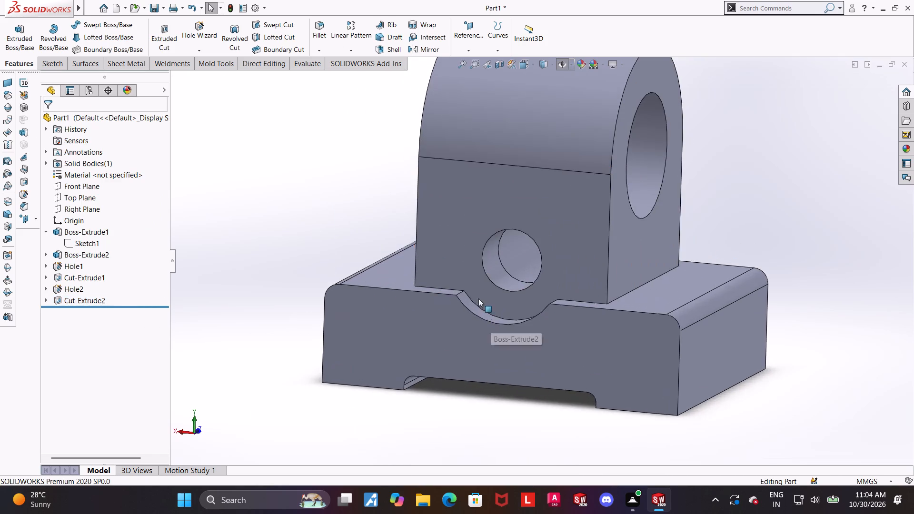
{"action": "middle_click_drag", "start_coordinate": [477, 298], "coordinate": [486, 277]}
{"action": "left_click", "coordinate": [191, 26]}
{"action": "middle_click_drag", "start_coordinate": [387, 296], "coordinate": [380, 299]}
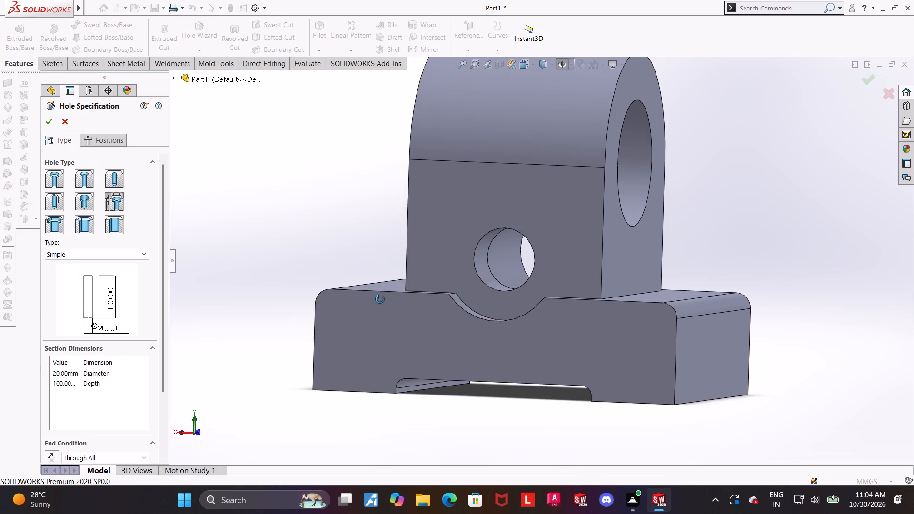
{"action": "middle_click_drag", "start_coordinate": [380, 299], "coordinate": [377, 303]}
{"action": "scroll", "coordinate": [377, 253], "scroll_direction": "down", "scroll_amount": 1}
{"action": "left_click", "coordinate": [62, 253]}
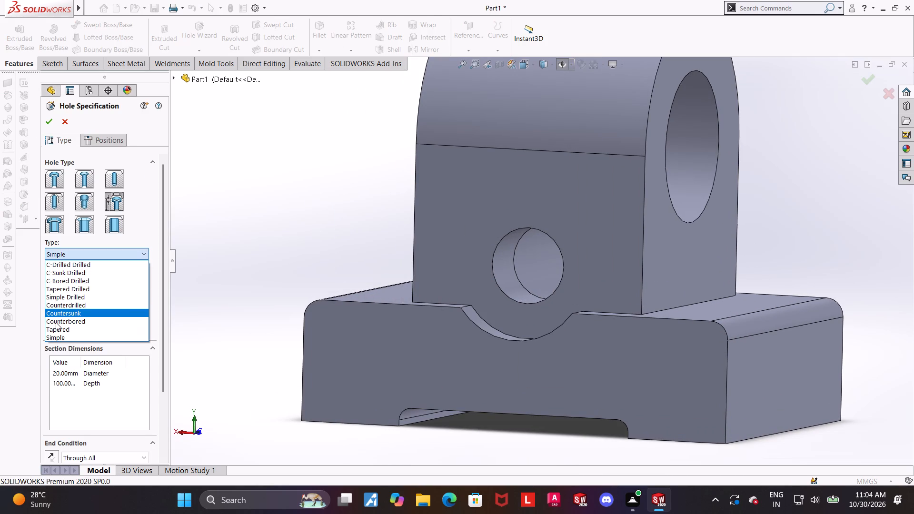
{"action": "left_click", "coordinate": [56, 322]}
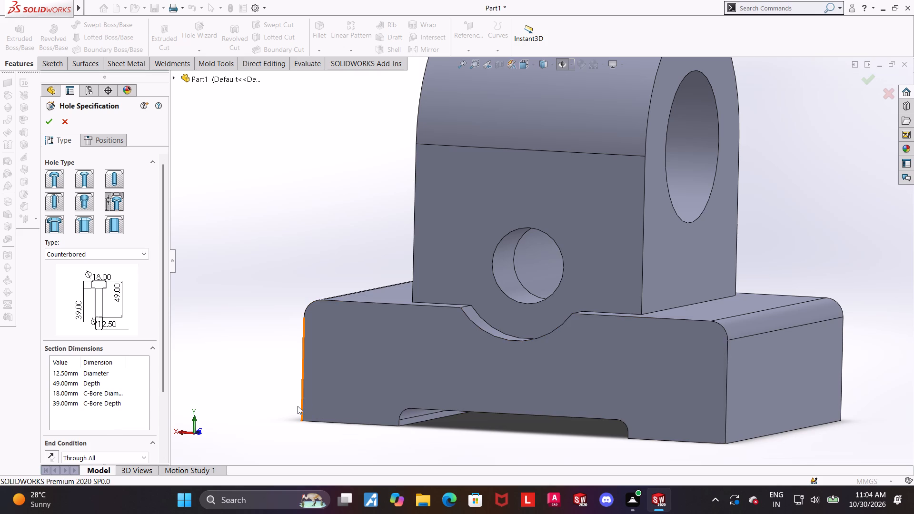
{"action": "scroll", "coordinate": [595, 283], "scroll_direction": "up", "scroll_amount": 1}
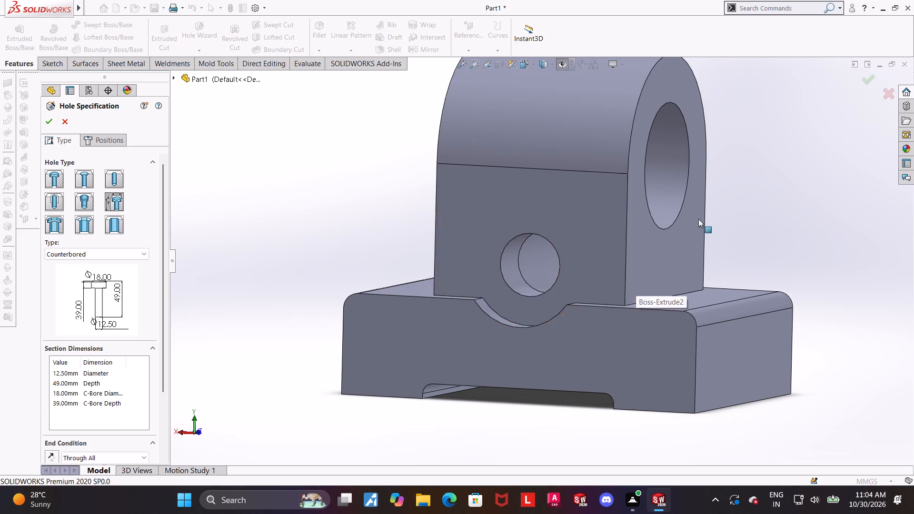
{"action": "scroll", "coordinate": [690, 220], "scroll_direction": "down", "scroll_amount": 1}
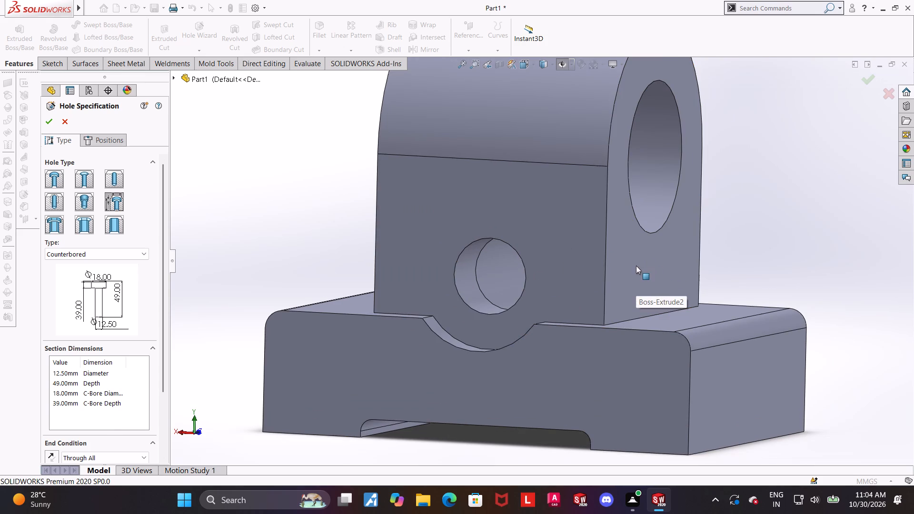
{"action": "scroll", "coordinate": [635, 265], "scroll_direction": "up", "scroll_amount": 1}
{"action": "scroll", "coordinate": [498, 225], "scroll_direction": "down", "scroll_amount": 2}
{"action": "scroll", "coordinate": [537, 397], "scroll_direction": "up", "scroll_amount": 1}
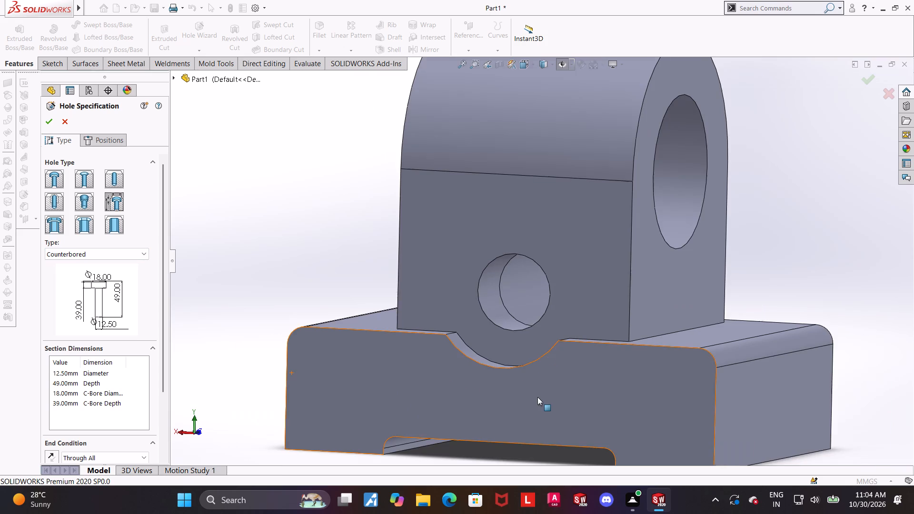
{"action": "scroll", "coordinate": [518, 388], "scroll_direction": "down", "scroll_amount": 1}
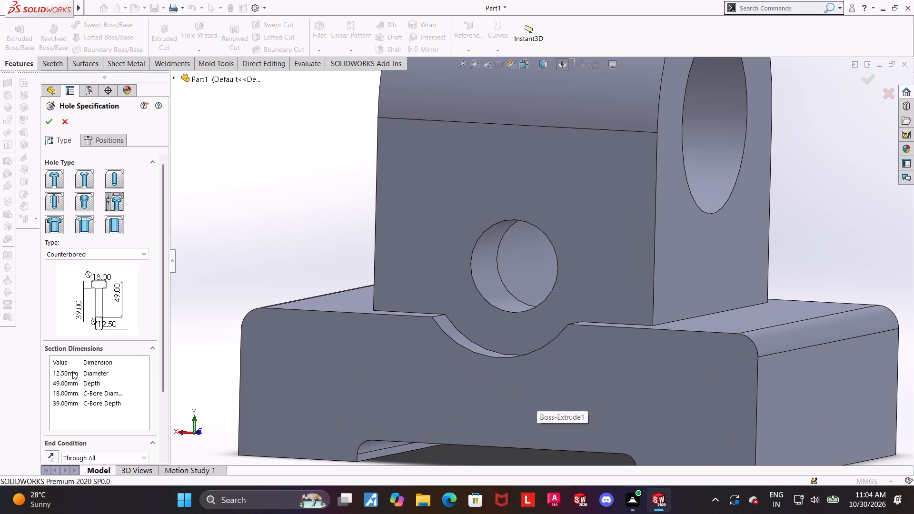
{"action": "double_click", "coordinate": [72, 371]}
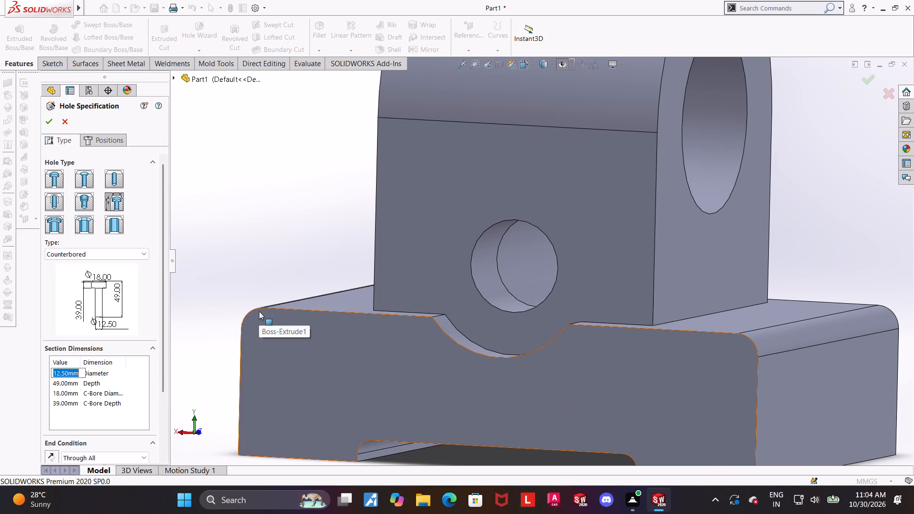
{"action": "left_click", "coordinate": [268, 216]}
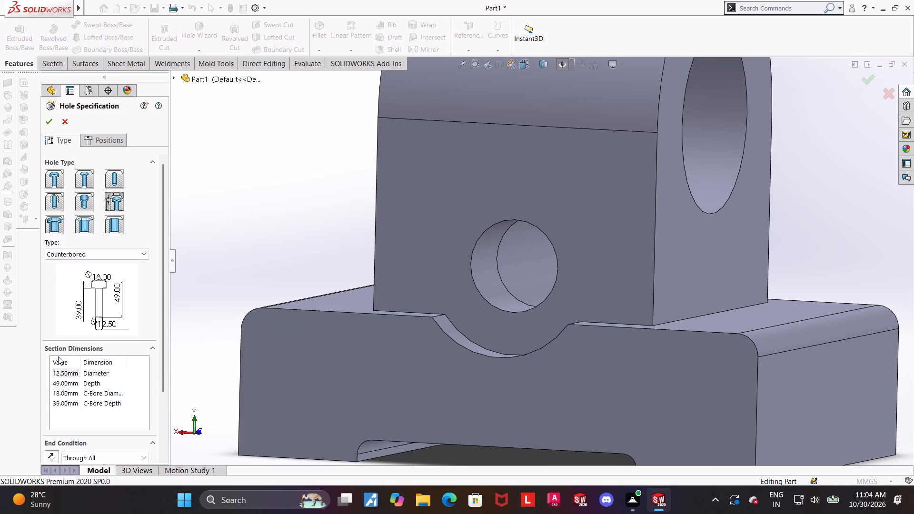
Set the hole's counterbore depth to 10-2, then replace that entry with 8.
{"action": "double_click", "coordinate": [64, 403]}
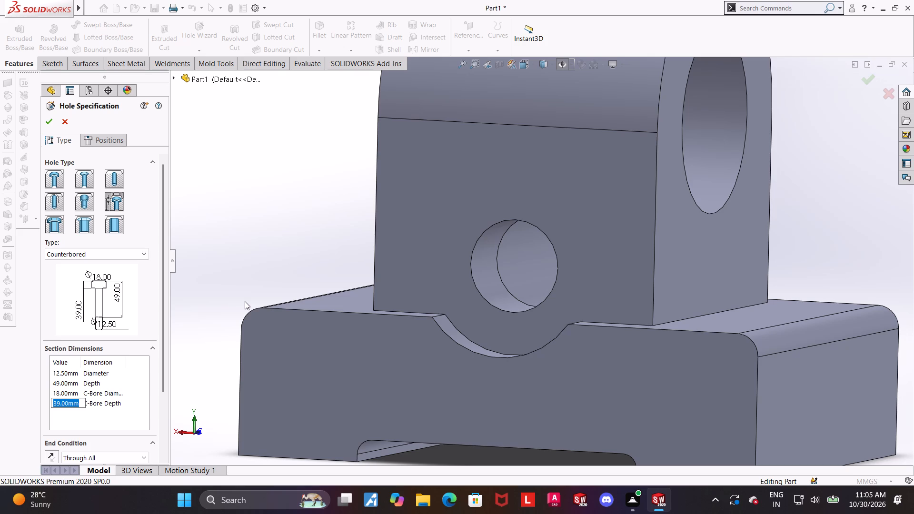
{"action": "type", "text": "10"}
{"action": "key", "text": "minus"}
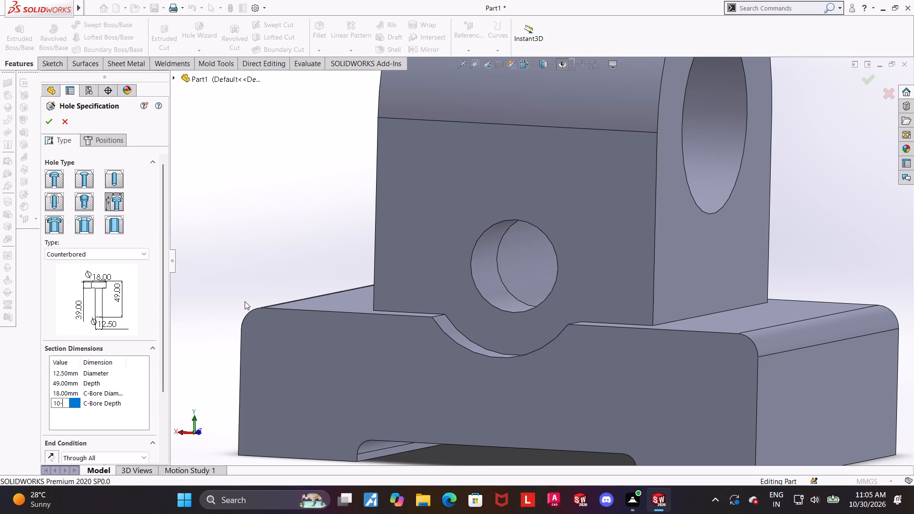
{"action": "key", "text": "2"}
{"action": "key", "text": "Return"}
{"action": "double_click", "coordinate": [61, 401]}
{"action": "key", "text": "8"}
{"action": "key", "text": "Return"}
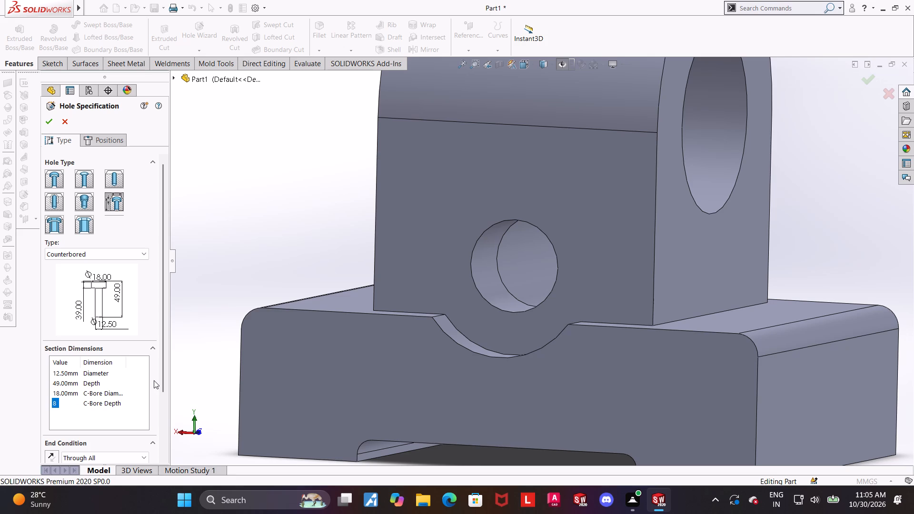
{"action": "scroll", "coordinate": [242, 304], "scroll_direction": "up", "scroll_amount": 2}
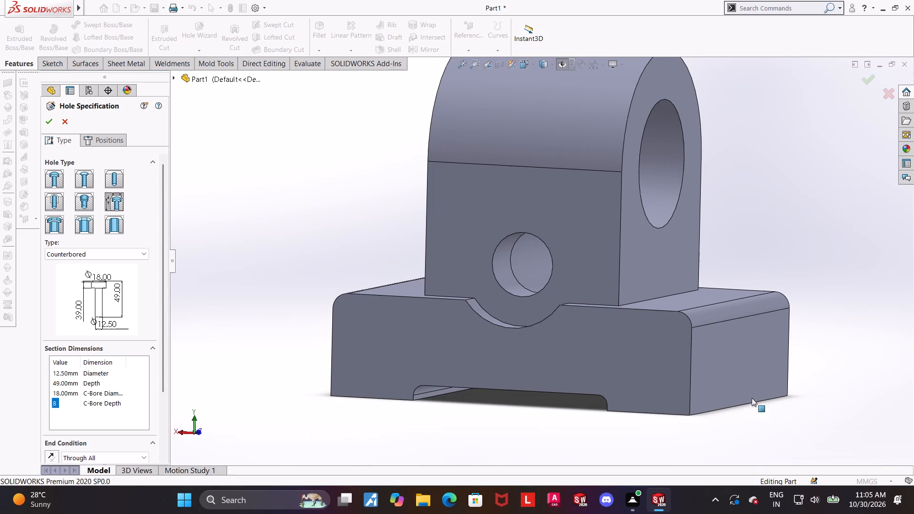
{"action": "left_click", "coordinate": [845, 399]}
Set the hole's counterbore depth to 2 mm.
{"action": "scroll", "coordinate": [130, 380], "scroll_direction": "down", "scroll_amount": 2}
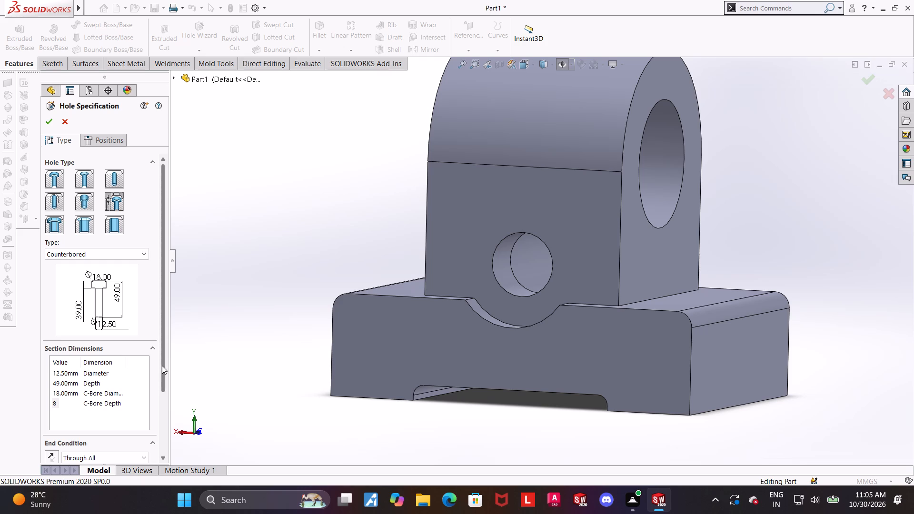
{"action": "left_click_drag", "start_coordinate": [161, 364], "coordinate": [166, 419]}
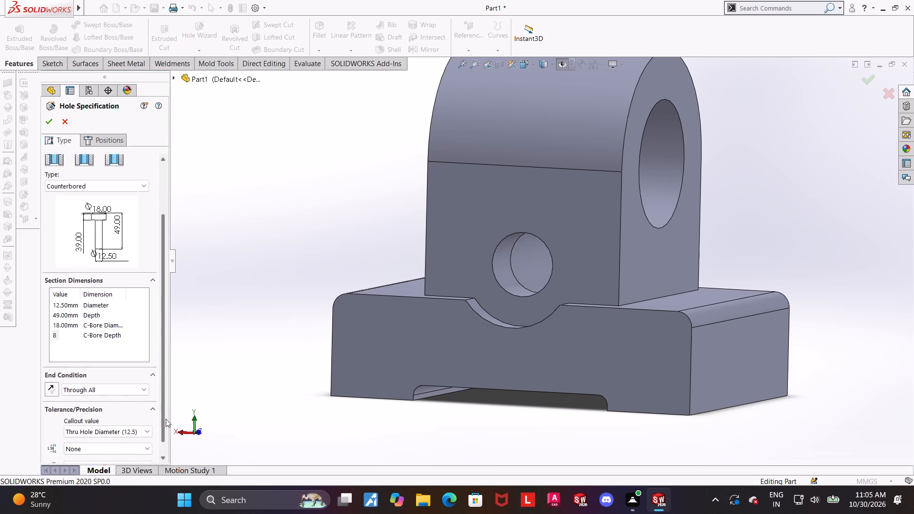
{"action": "left_click_drag", "start_coordinate": [166, 419], "coordinate": [169, 439]}
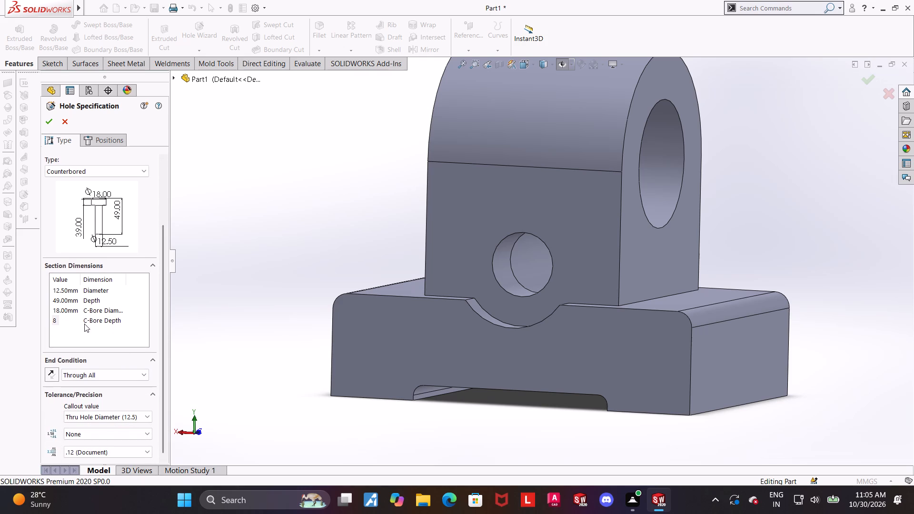
{"action": "double_click", "coordinate": [53, 322]}
{"action": "key", "text": "2"}
{"action": "key", "text": "Return"}
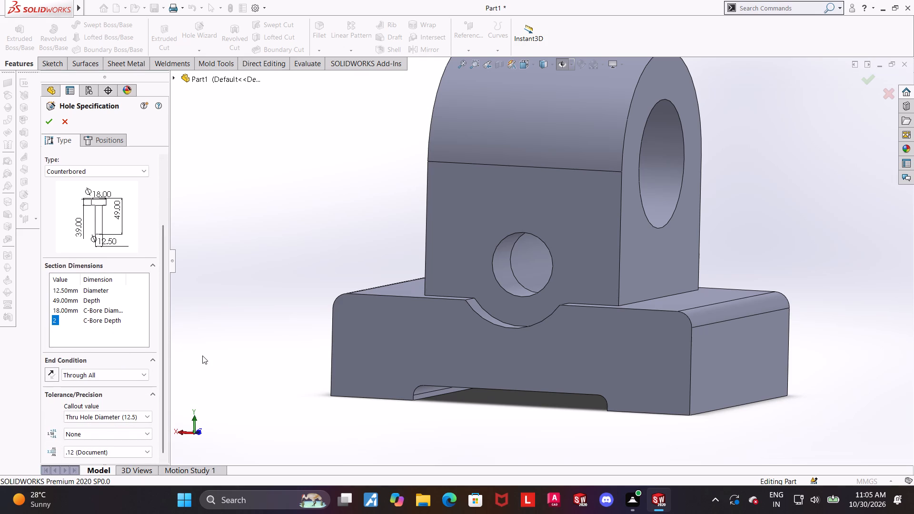
{"action": "left_click", "coordinate": [202, 356]}
Give the 12.5 mm thru hole diameter a symmetric tolerance of 0.2 mm.
{"action": "left_click_drag", "start_coordinate": [161, 346], "coordinate": [161, 435]}
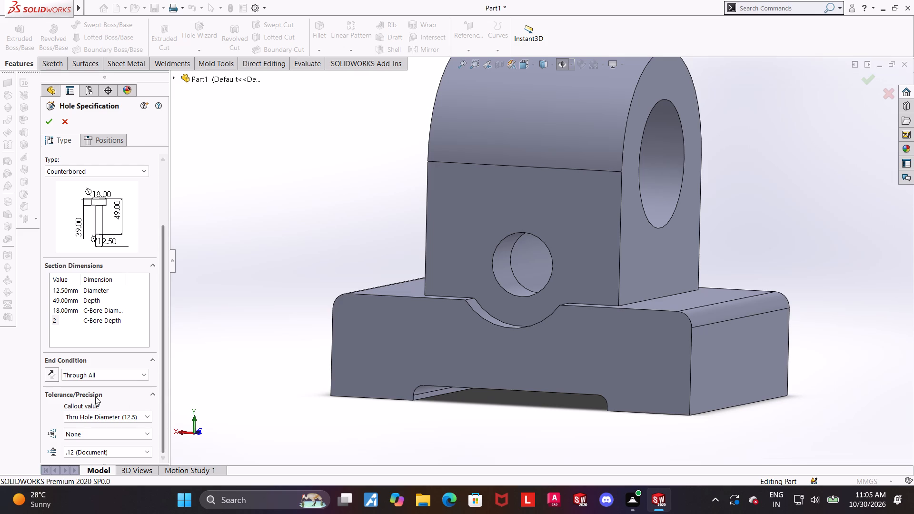
{"action": "left_click", "coordinate": [104, 415]}
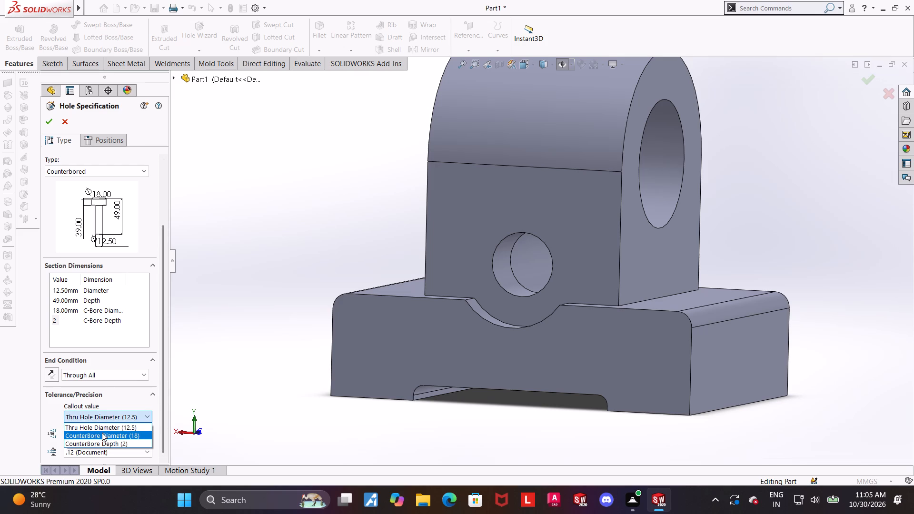
{"action": "left_click", "coordinate": [101, 425]}
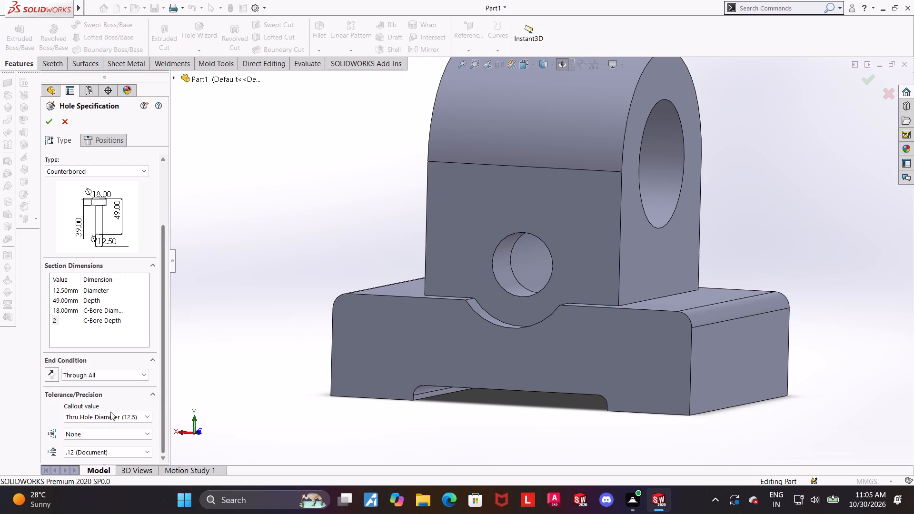
{"action": "left_click", "coordinate": [86, 434]}
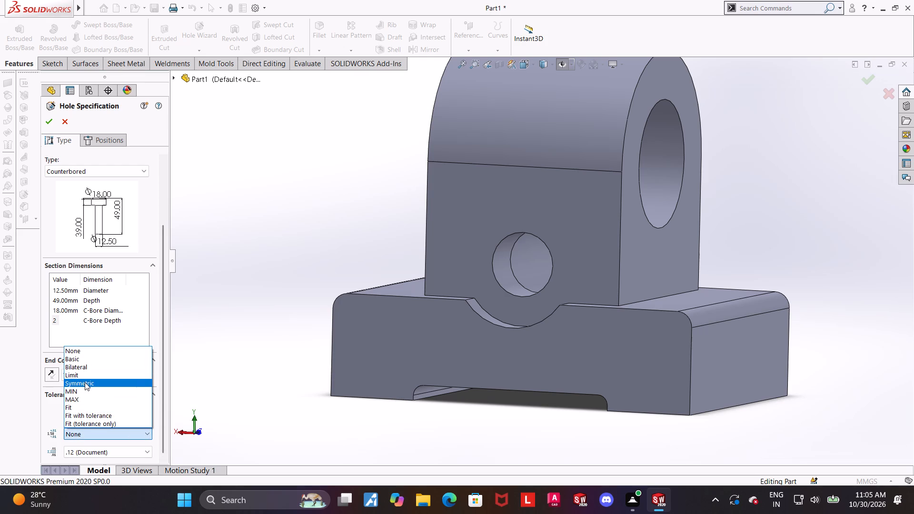
{"action": "left_click", "coordinate": [85, 382]}
{"action": "left_click_drag", "start_coordinate": [101, 448], "coordinate": [0, 443]}
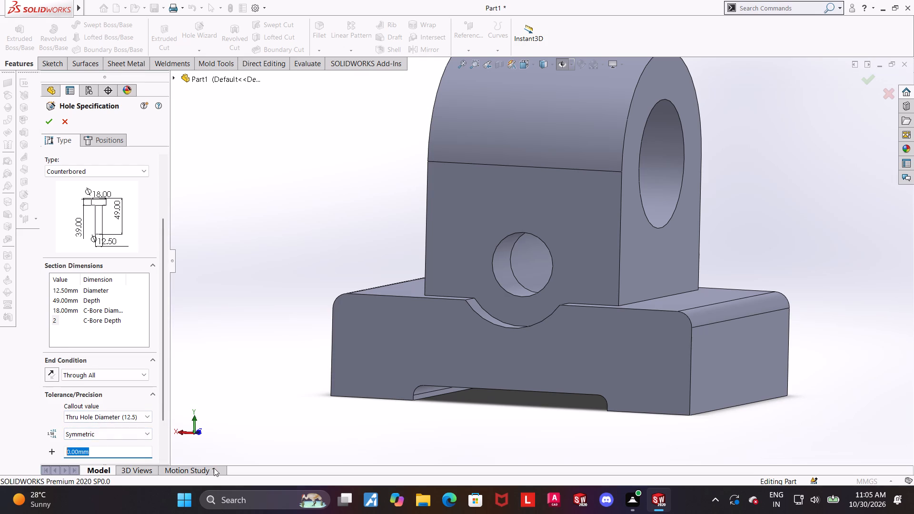
{"action": "type", "text": "0.2"}
{"action": "key", "text": "Return"}
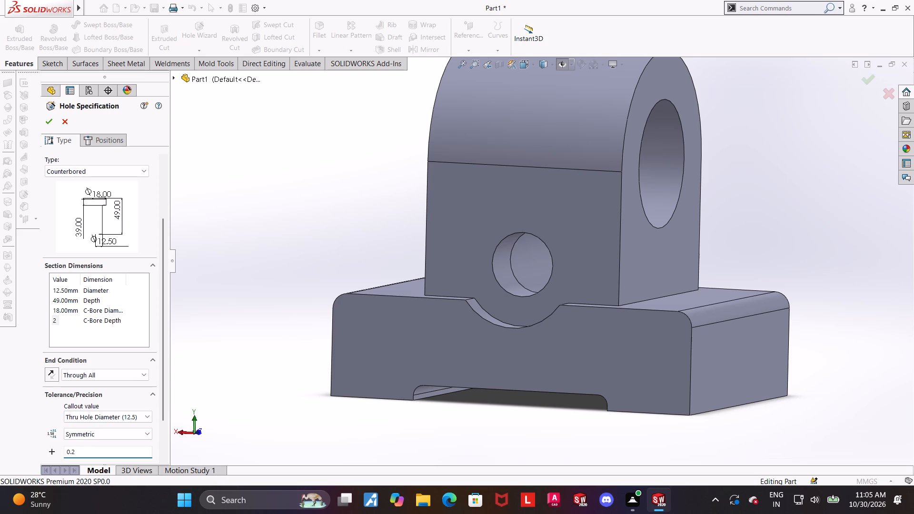
Give the 18 mm counterbore diameter a symmetric tolerance of 0.1 mm and change its tolerance type to Bilateral.
{"action": "left_click_drag", "start_coordinate": [164, 406], "coordinate": [164, 420]}
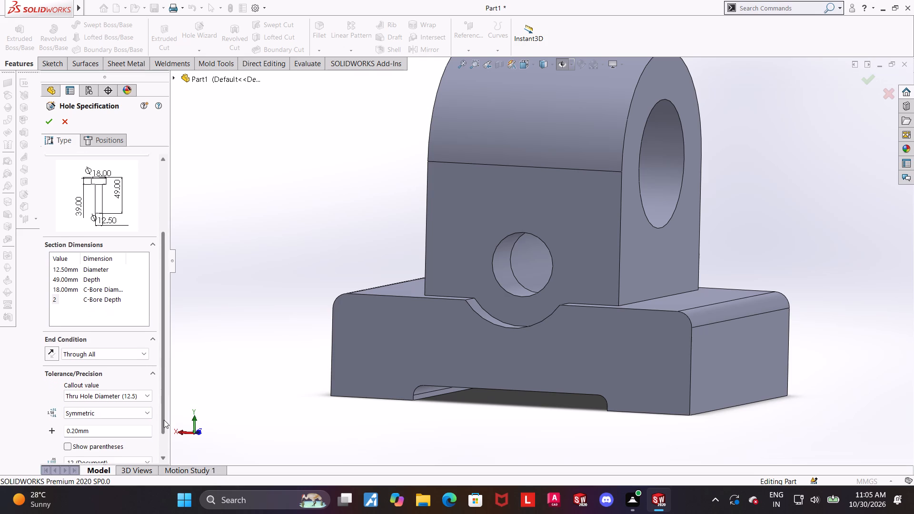
{"action": "left_click_drag", "start_coordinate": [164, 420], "coordinate": [164, 423]}
{"action": "left_click", "coordinate": [78, 393]}
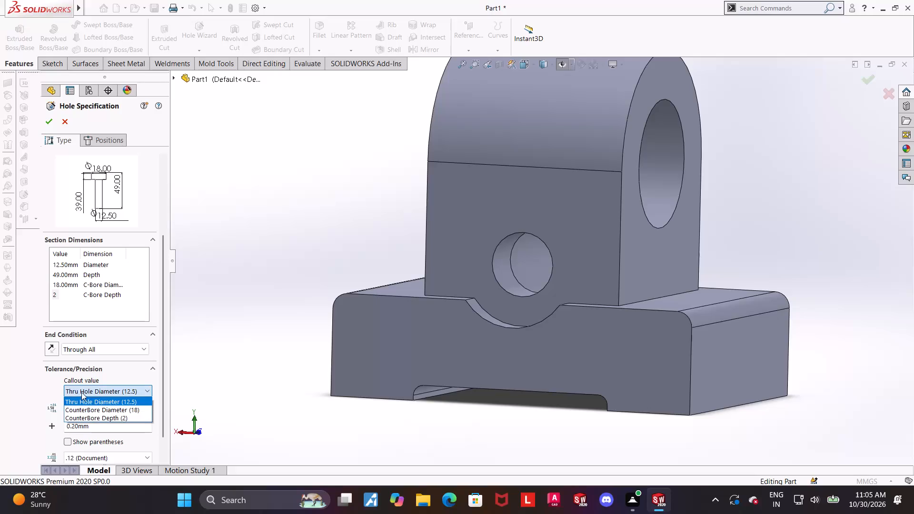
{"action": "left_click", "coordinate": [91, 410]}
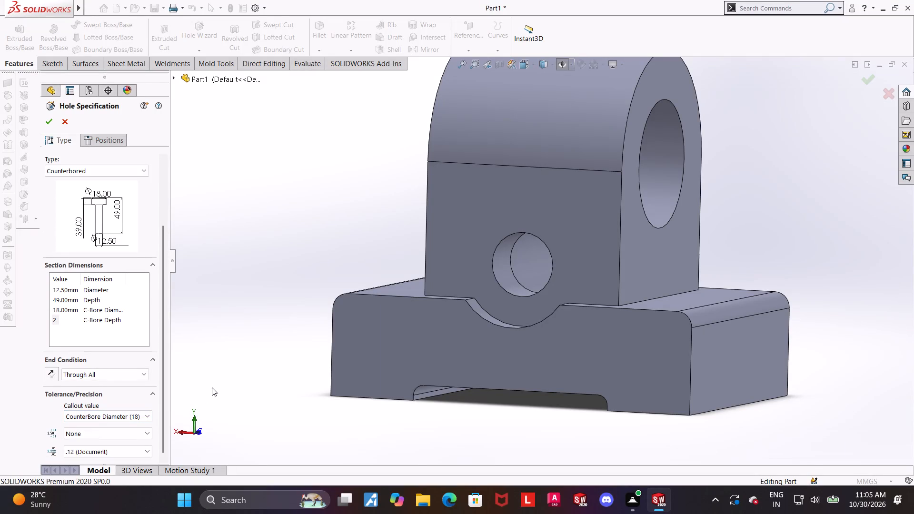
{"action": "left_click_drag", "start_coordinate": [165, 381], "coordinate": [159, 421]}
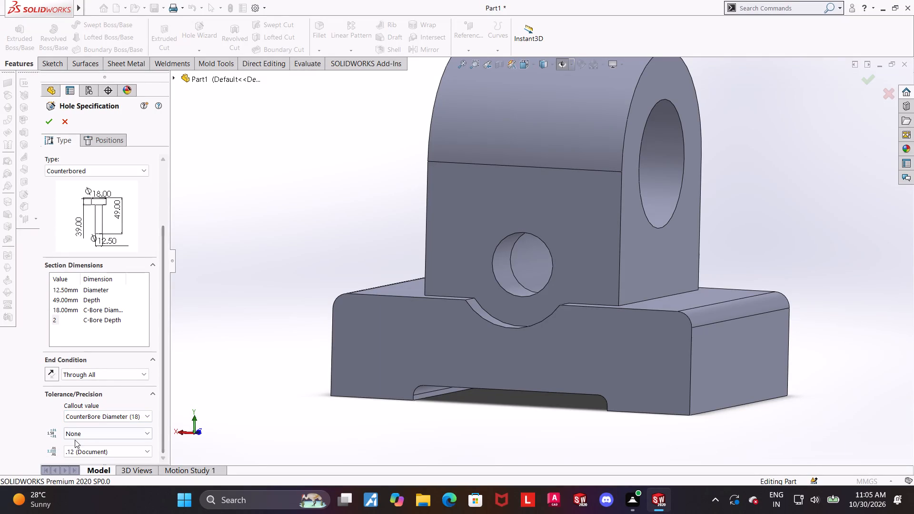
{"action": "left_click", "coordinate": [75, 435]}
{"action": "left_click", "coordinate": [81, 382]}
{"action": "left_click_drag", "start_coordinate": [102, 448], "coordinate": [0, 424]}
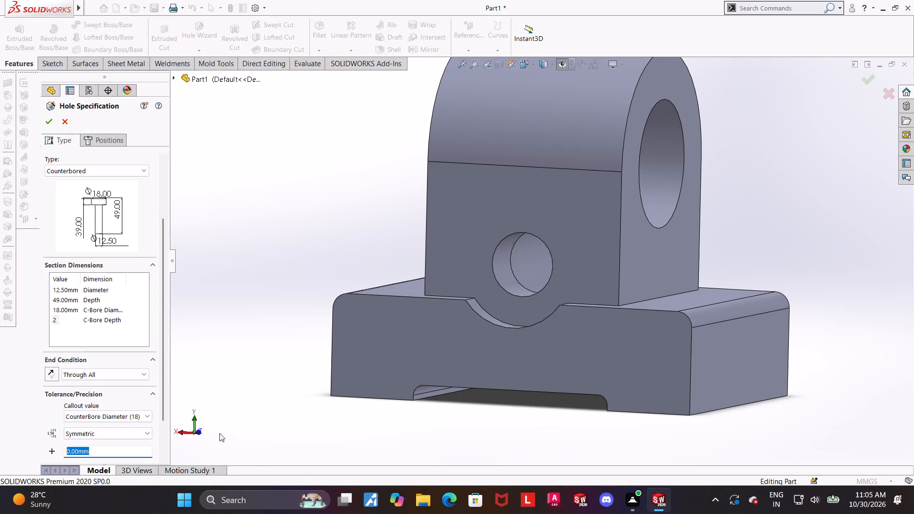
{"action": "type", "text": "0.1"}
{"action": "key", "text": "Return"}
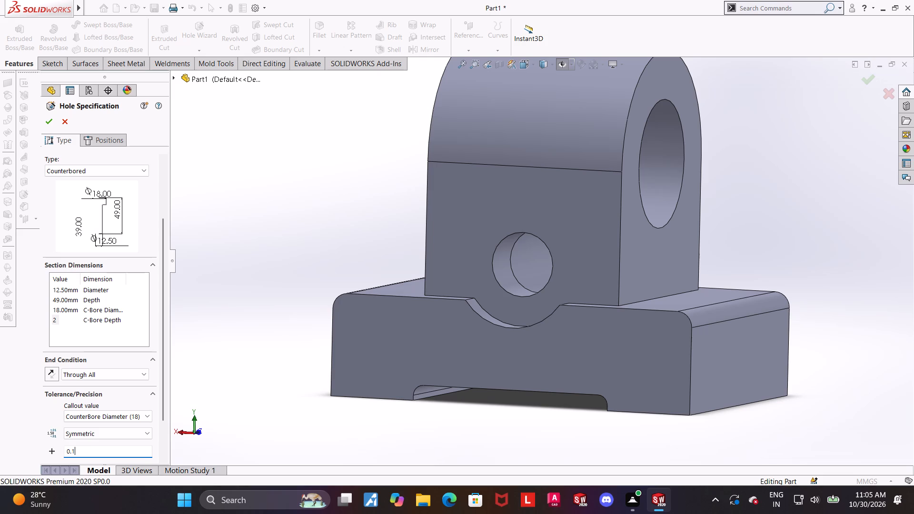
{"action": "left_click", "coordinate": [133, 435]}
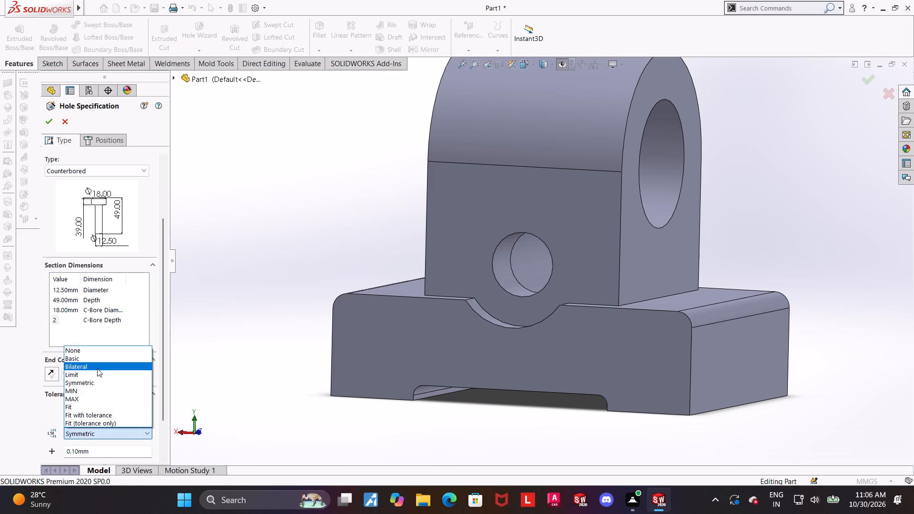
{"action": "left_click", "coordinate": [97, 368]}
{"action": "left_click_drag", "start_coordinate": [162, 399], "coordinate": [165, 425]}
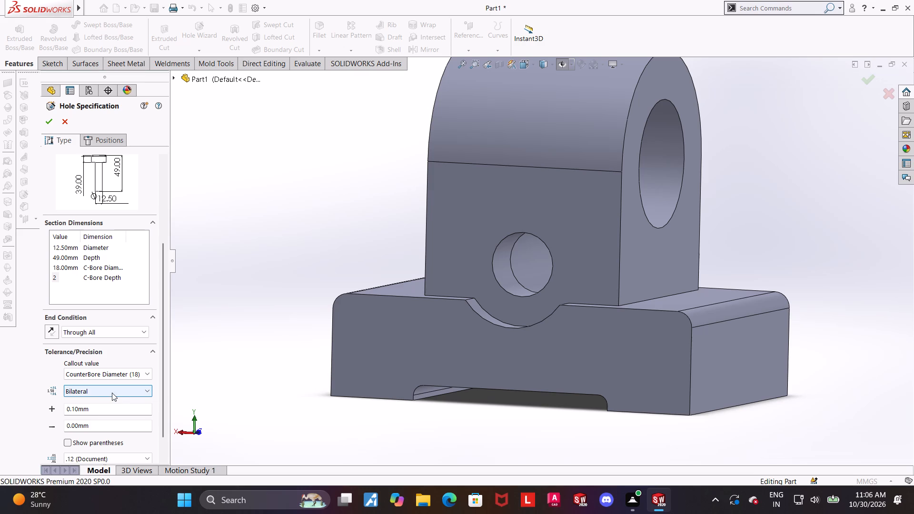
{"action": "left_click_drag", "start_coordinate": [169, 389], "coordinate": [165, 410]}
{"action": "left_click", "coordinate": [201, 373]}
Give the 2 mm counterbore depth a symmetric tolerance of 0.2 mm.
{"action": "left_click_drag", "start_coordinate": [160, 376], "coordinate": [161, 427]}
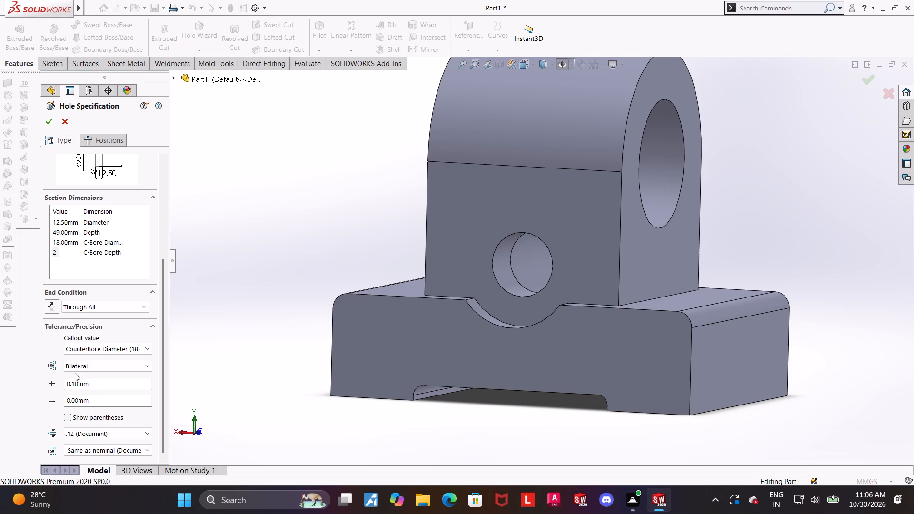
{"action": "left_click", "coordinate": [87, 345]}
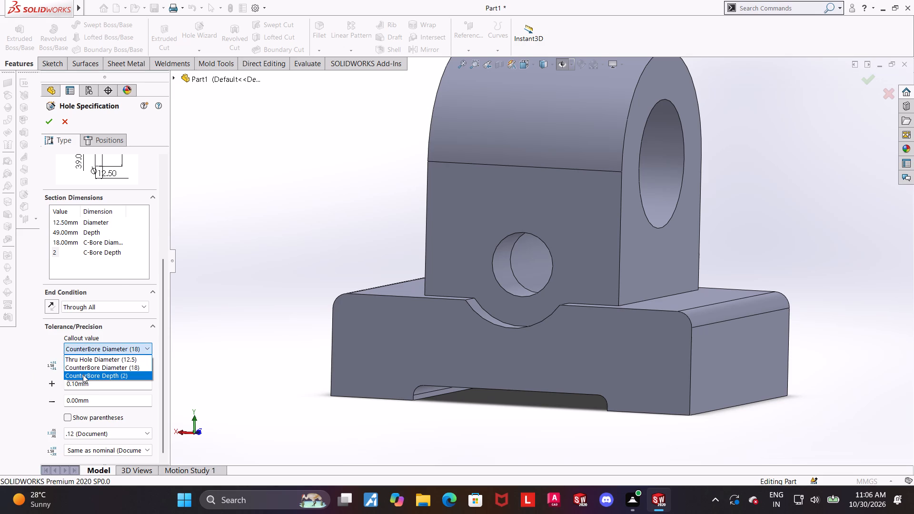
{"action": "left_click", "coordinate": [83, 375]}
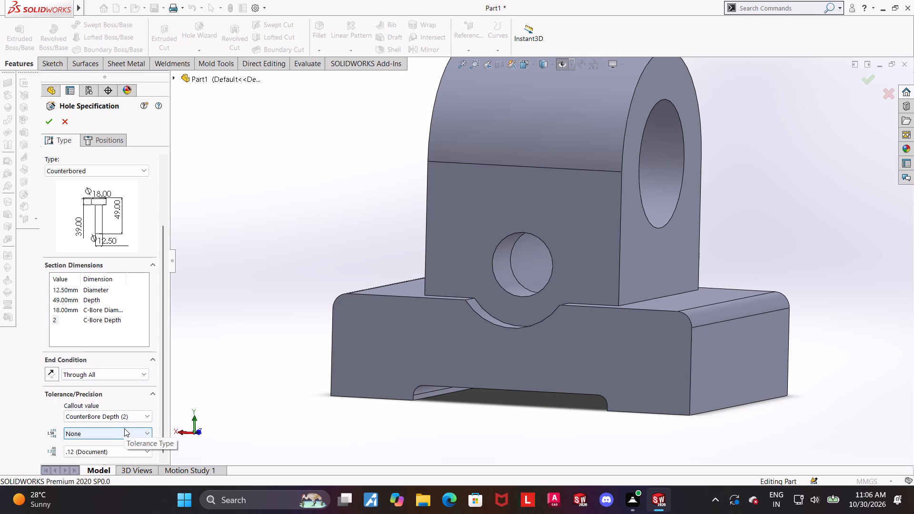
{"action": "left_click", "coordinate": [124, 428]}
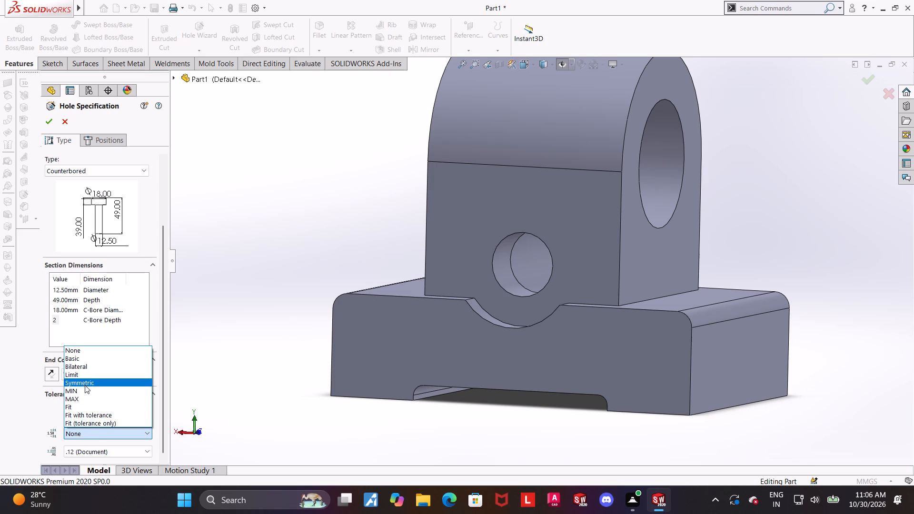
{"action": "left_click", "coordinate": [85, 385]}
{"action": "left_click_drag", "start_coordinate": [105, 450], "coordinate": [0, 434]}
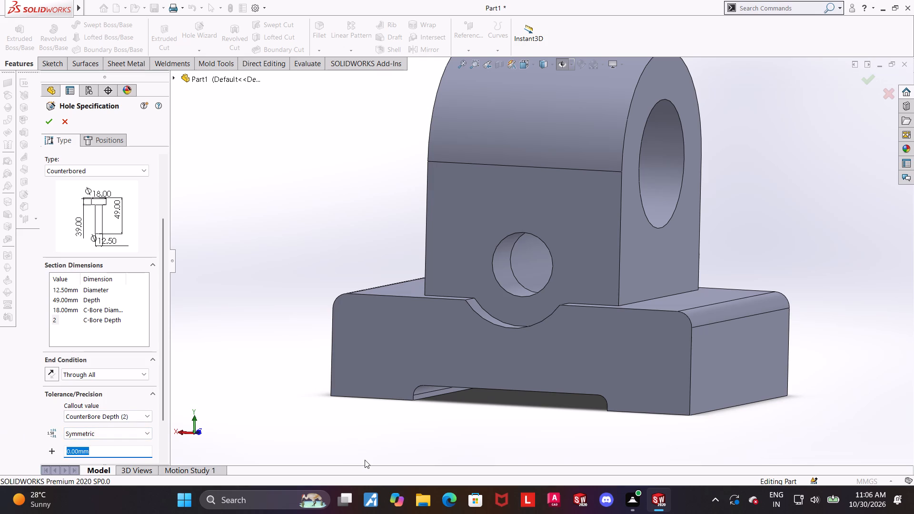
{"action": "type", "text": "0.2"}
{"action": "key", "text": "Return"}
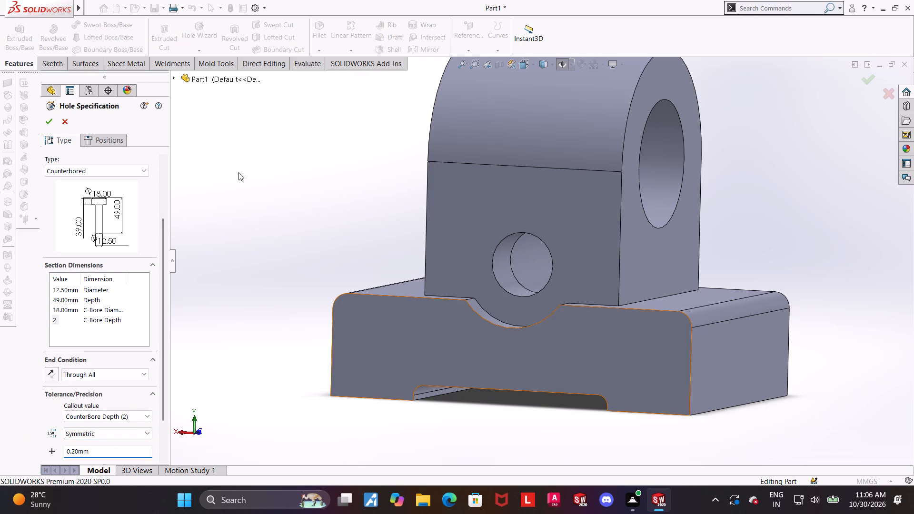
Begin positioning the counterbored hole on the part.
{"action": "left_click", "coordinate": [111, 145]}
{"action": "middle_click_drag", "start_coordinate": [281, 230], "coordinate": [224, 229]}
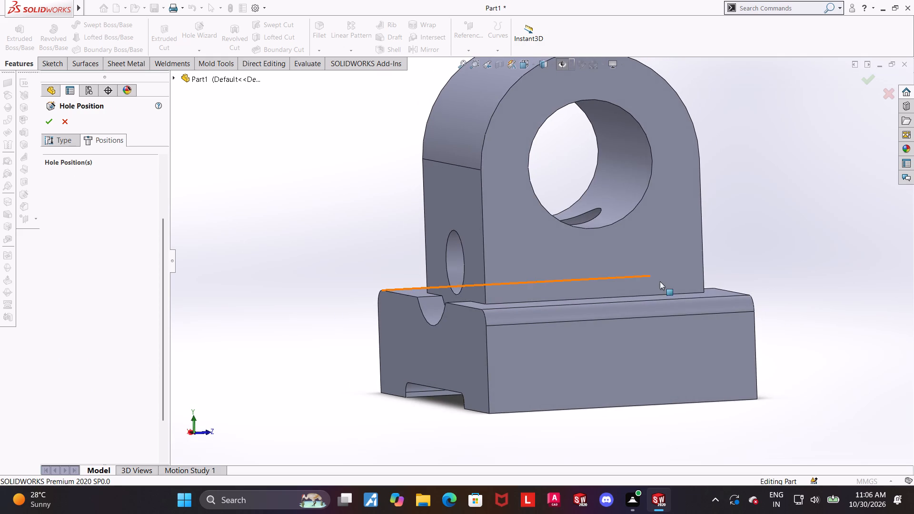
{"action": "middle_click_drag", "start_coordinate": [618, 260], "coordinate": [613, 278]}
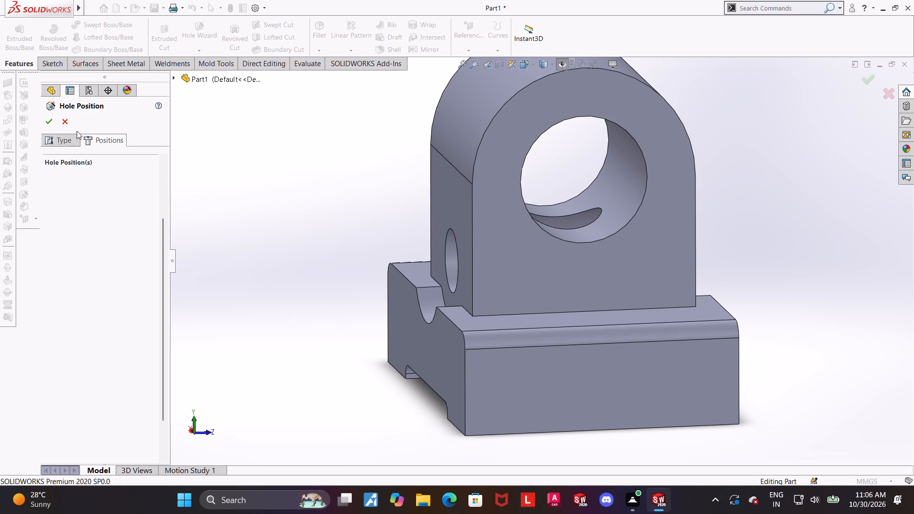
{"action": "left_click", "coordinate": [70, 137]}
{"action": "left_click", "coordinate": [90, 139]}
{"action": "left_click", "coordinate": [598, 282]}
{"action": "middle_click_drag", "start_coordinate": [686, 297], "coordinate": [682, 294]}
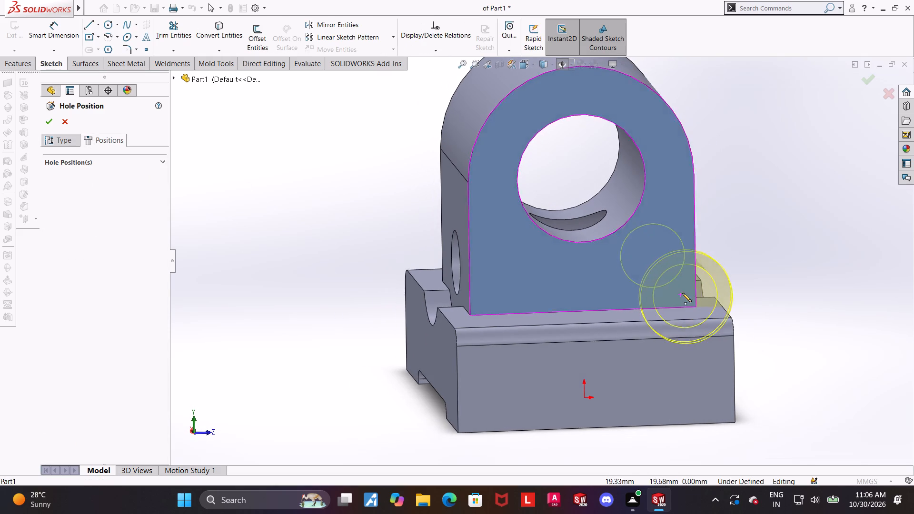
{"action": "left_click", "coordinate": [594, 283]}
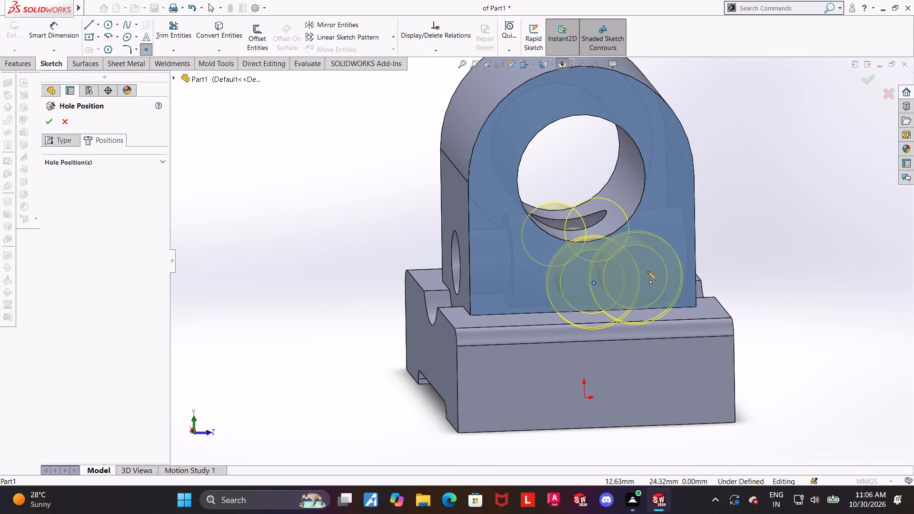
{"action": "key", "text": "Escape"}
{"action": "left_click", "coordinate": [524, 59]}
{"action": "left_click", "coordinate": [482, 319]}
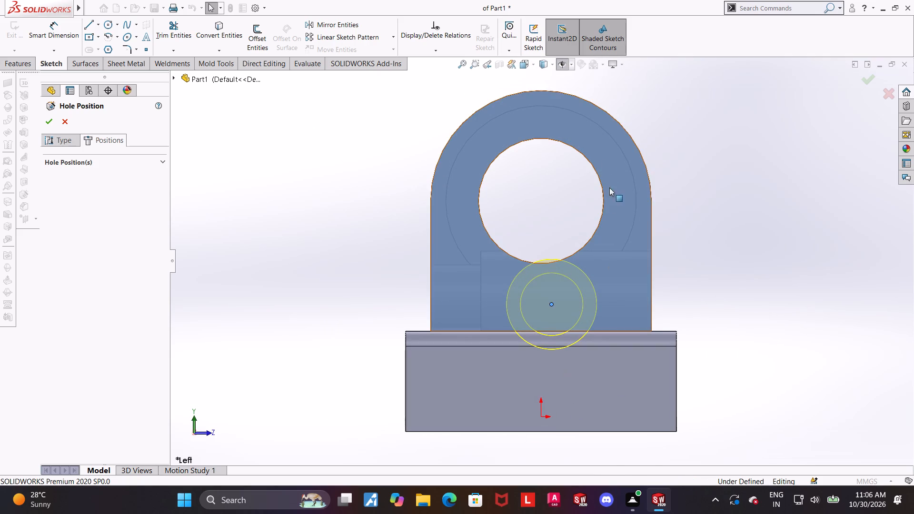
Change the part's display style to show hidden lines as dashed edges.
{"action": "left_click", "coordinate": [547, 64]}
{"action": "left_click", "coordinate": [542, 113]}
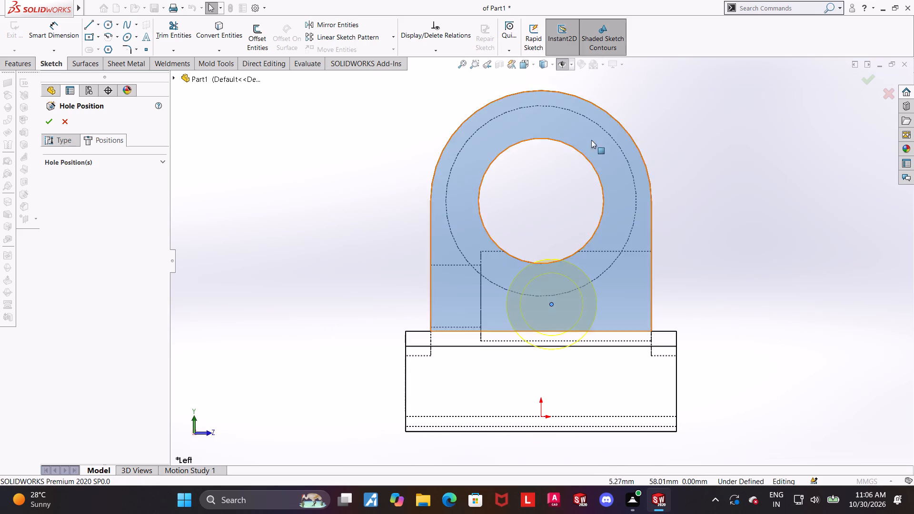
{"action": "left_click", "coordinate": [766, 237]}
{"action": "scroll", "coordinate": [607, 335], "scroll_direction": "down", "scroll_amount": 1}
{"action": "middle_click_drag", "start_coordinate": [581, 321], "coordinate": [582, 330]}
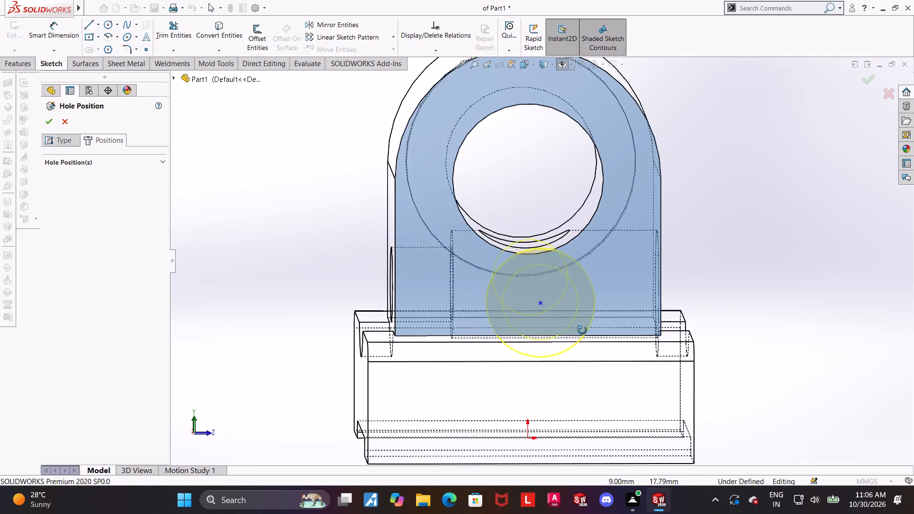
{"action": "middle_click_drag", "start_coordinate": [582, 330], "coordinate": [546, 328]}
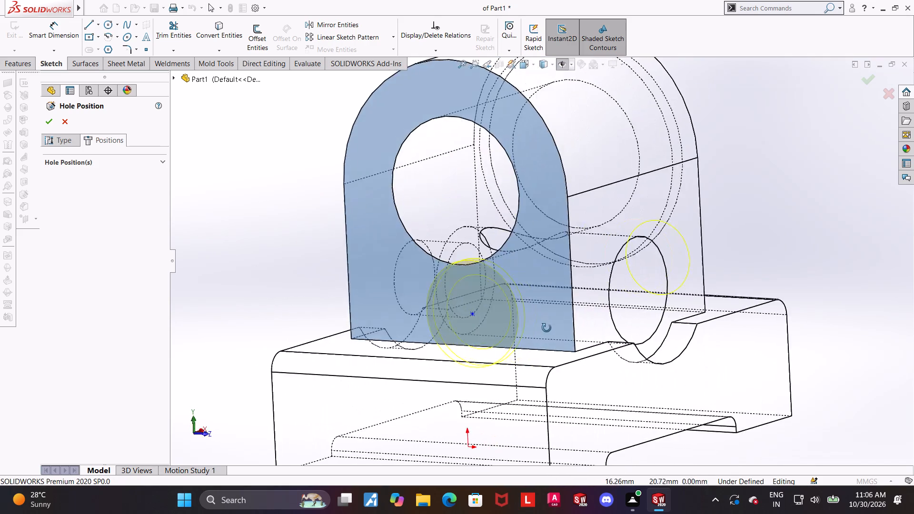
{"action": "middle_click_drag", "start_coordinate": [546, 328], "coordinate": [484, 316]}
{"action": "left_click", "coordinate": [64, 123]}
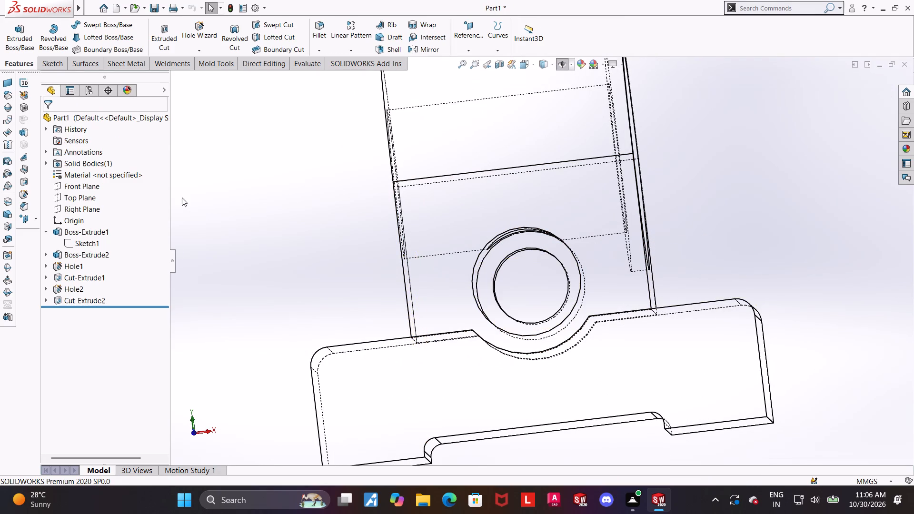
Start a new Hole Wizard hole and set its type to Counterbored.
{"action": "middle_click_drag", "start_coordinate": [517, 277], "coordinate": [591, 279]}
{"action": "middle_click_drag", "start_coordinate": [576, 292], "coordinate": [572, 314]}
{"action": "scroll", "coordinate": [572, 314], "scroll_direction": "up", "scroll_amount": 4}
{"action": "left_click", "coordinate": [207, 26]}
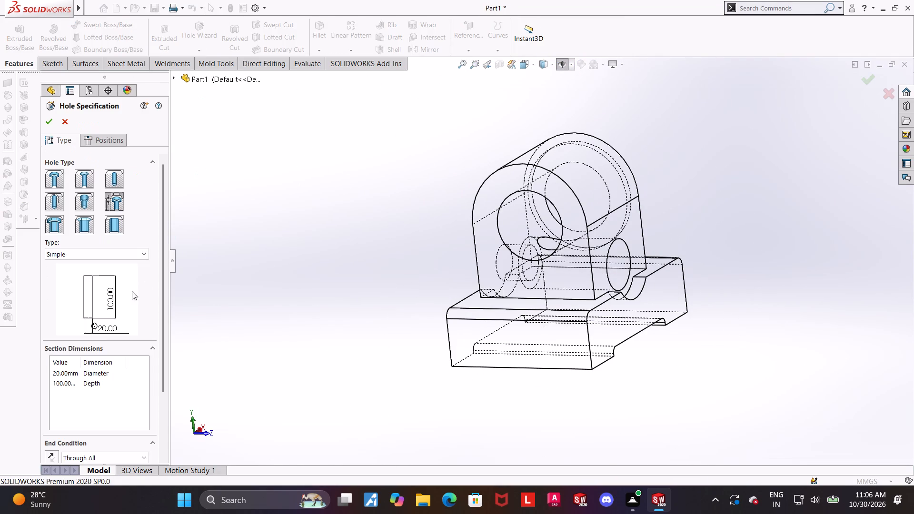
{"action": "left_click", "coordinate": [98, 253]}
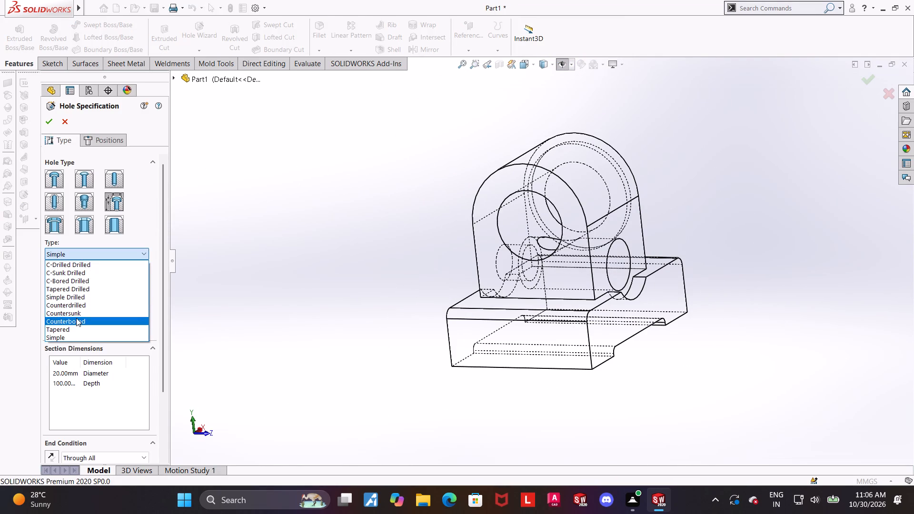
{"action": "left_click", "coordinate": [76, 318]}
Set the new hole's counterbore depth to 2 mm.
{"action": "left_click_drag", "start_coordinate": [162, 312], "coordinate": [159, 416]}
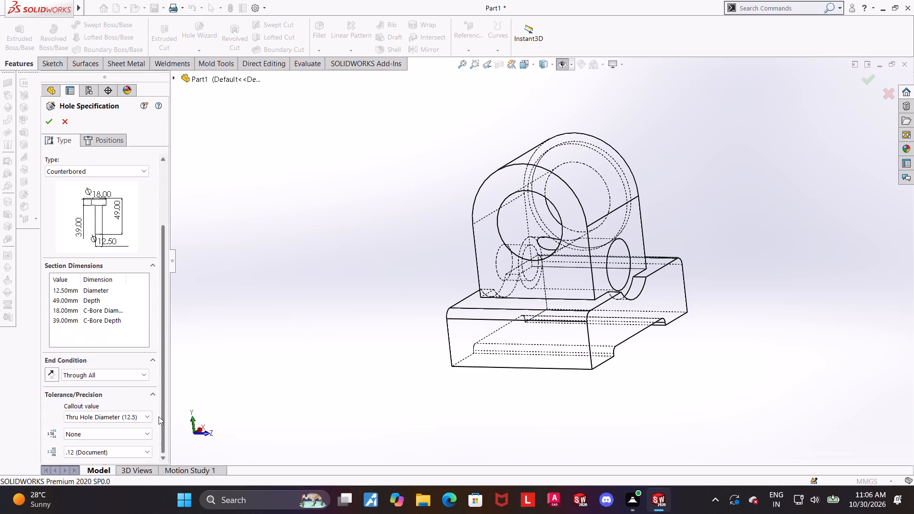
{"action": "left_click_drag", "start_coordinate": [159, 416], "coordinate": [152, 407]}
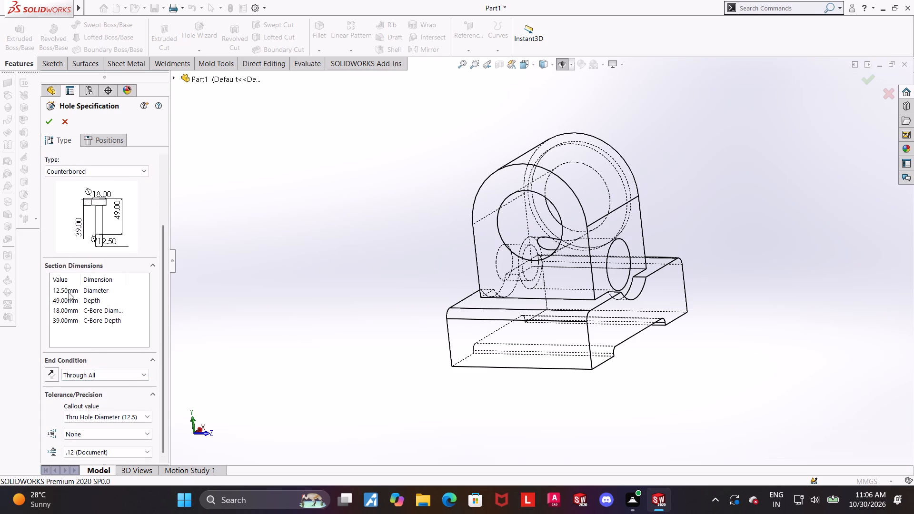
{"action": "double_click", "coordinate": [67, 319]}
{"action": "key", "text": "3"}
{"action": "key", "text": "Return"}
{"action": "key", "text": "2"}
{"action": "key", "text": "Return"}
{"action": "double_click", "coordinate": [59, 324]}
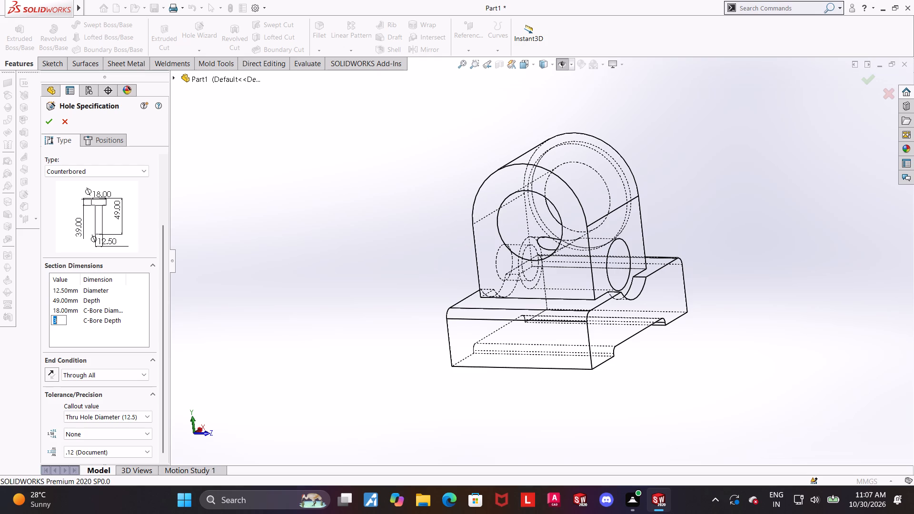
{"action": "key", "text": "2"}
{"action": "key", "text": "Return"}
Give the 12.5 mm thru hole diameter a symmetric tolerance of 0.2 mm.
{"action": "left_click_drag", "start_coordinate": [162, 343], "coordinate": [155, 386]}
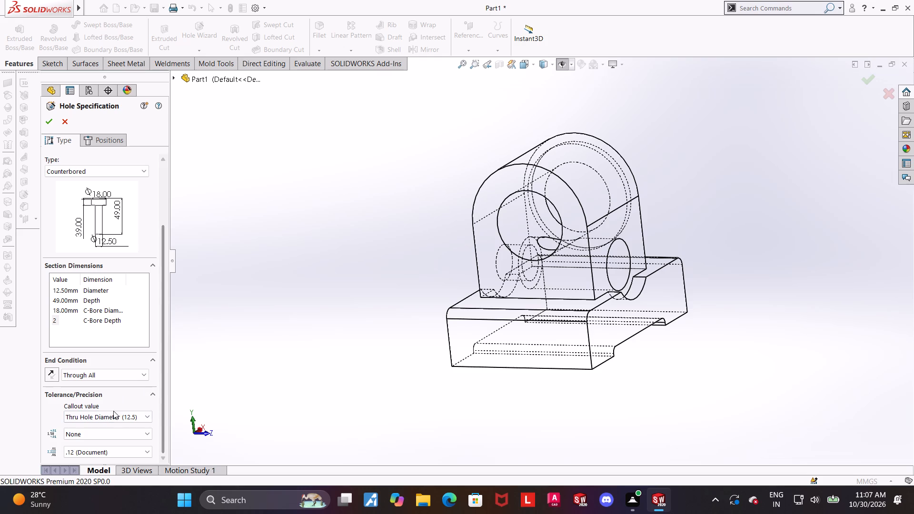
{"action": "left_click", "coordinate": [115, 418]}
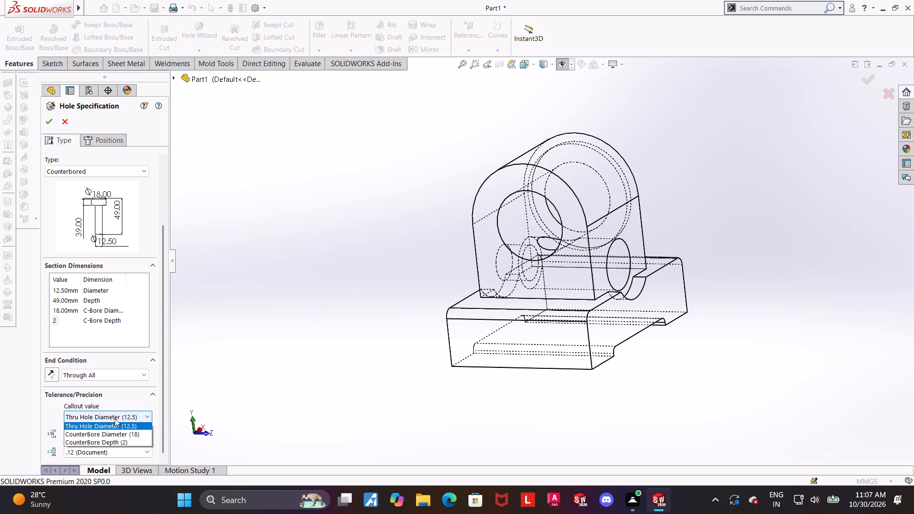
{"action": "left_click", "coordinate": [116, 425]}
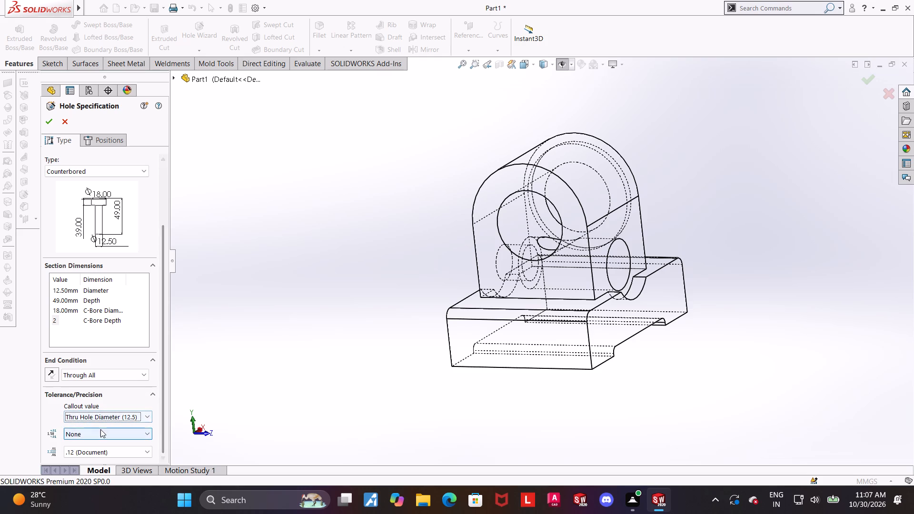
{"action": "left_click", "coordinate": [100, 430]}
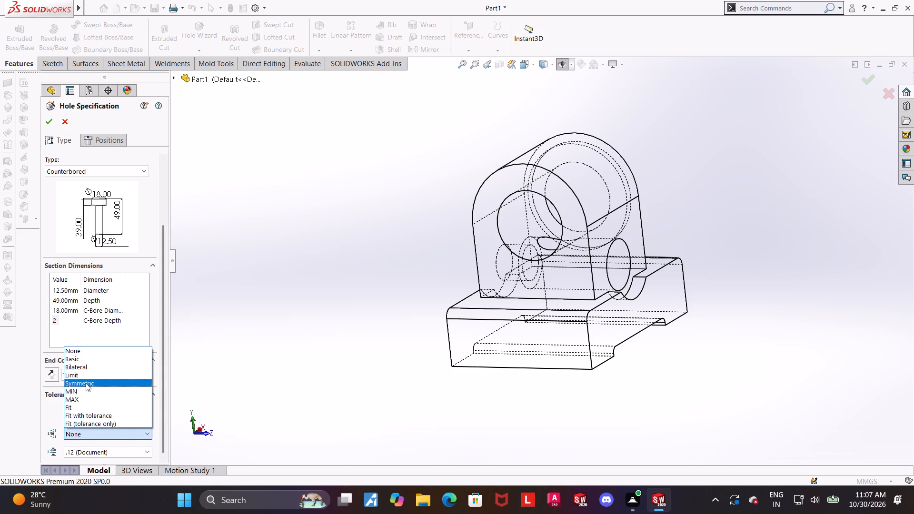
{"action": "left_click", "coordinate": [86, 383]}
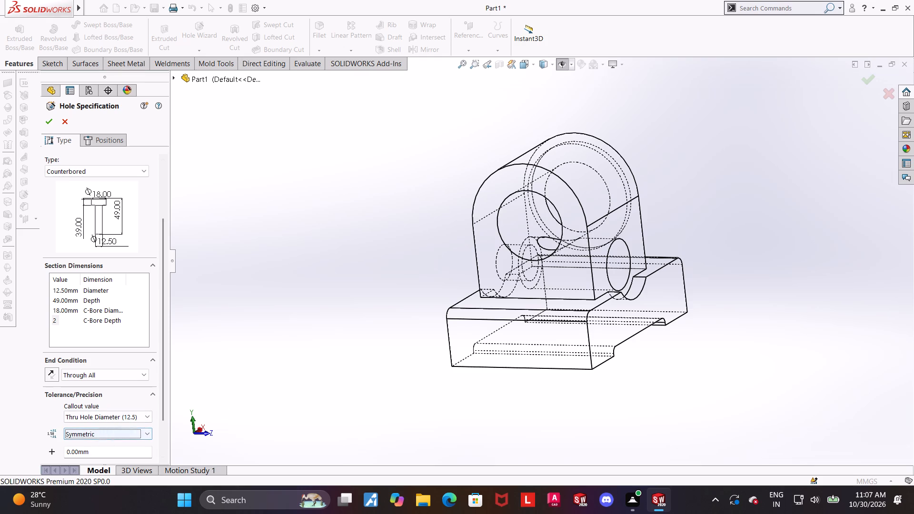
{"action": "left_click_drag", "start_coordinate": [114, 452], "coordinate": [0, 455]}
{"action": "type", "text": "0.2"}
{"action": "key", "text": "Return"}
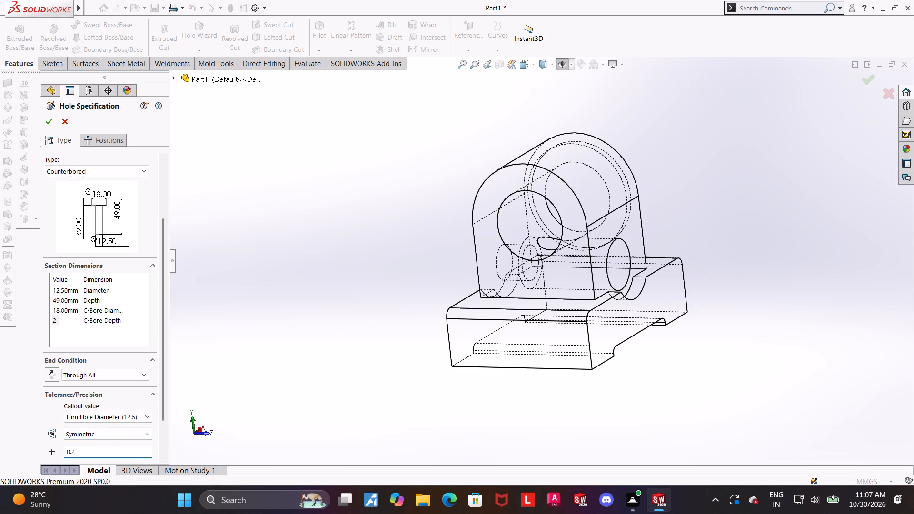
{"action": "left_click", "coordinate": [221, 446]}
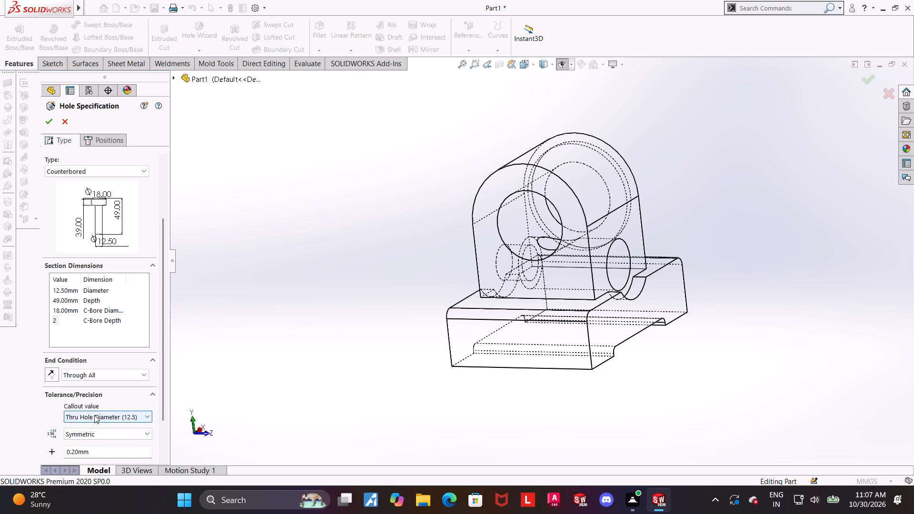
Give the 18 mm counterbore diameter a bilateral tolerance with an upper value of 0.1 mm.
{"action": "left_click", "coordinate": [135, 416]}
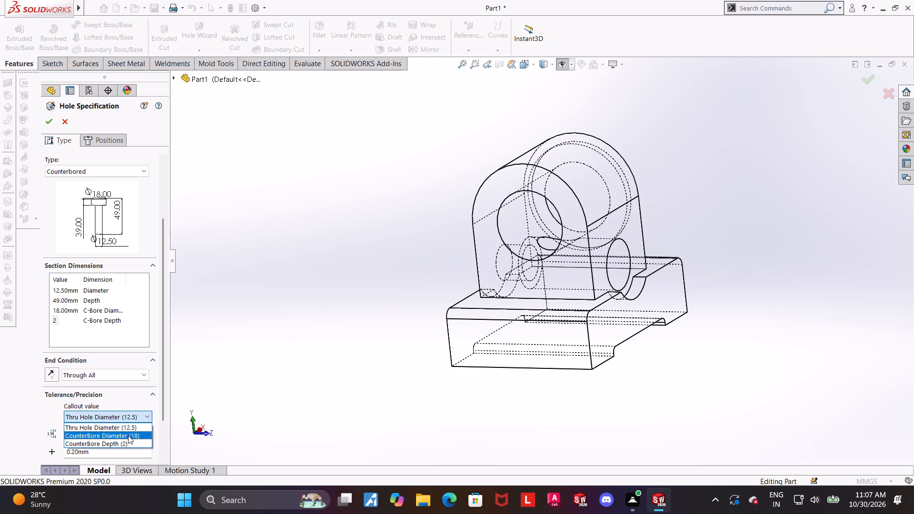
{"action": "left_click", "coordinate": [128, 435]}
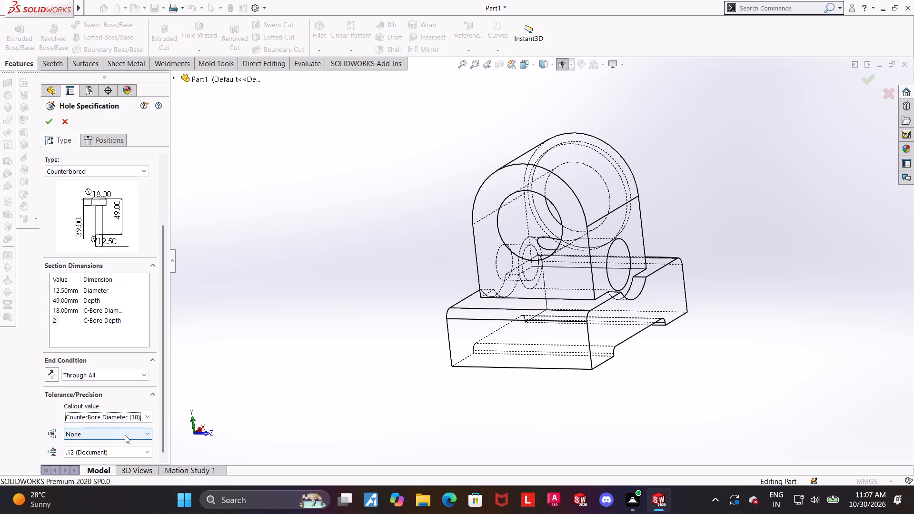
{"action": "left_click", "coordinate": [122, 435]}
{"action": "left_click", "coordinate": [88, 367]}
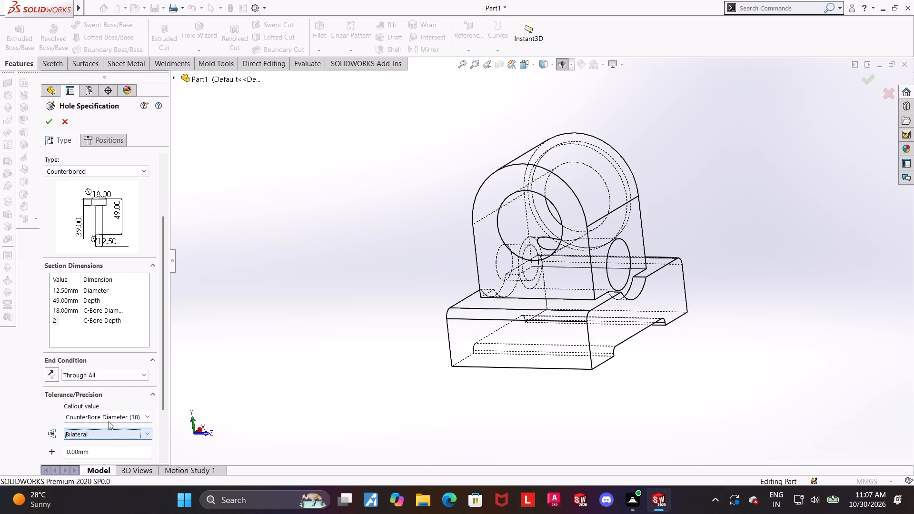
{"action": "left_click_drag", "start_coordinate": [112, 454], "coordinate": [0, 450]}
{"action": "type", "text": "0.1"}
{"action": "key", "text": "Return"}
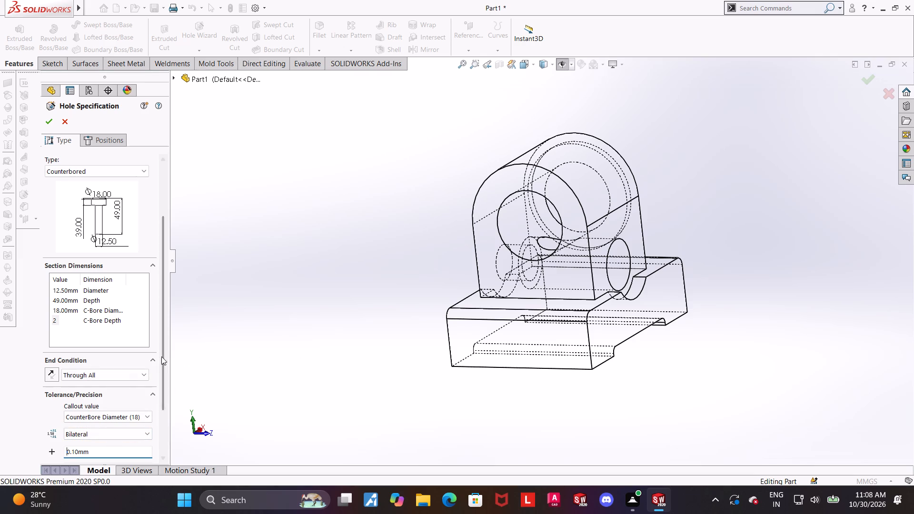
{"action": "left_click", "coordinate": [80, 376]}
{"action": "left_click", "coordinate": [220, 349]}
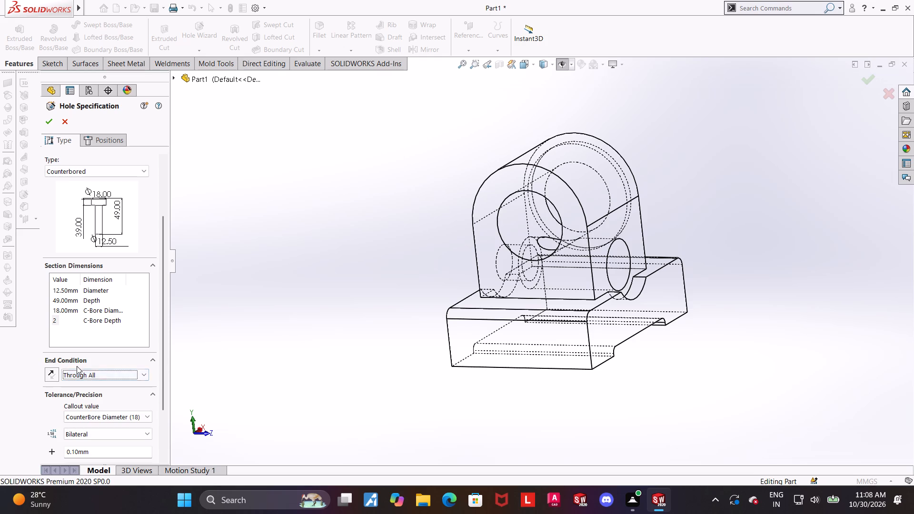
Give the 2 mm counterbore depth a symmetric tolerance of 0.2 mm.
{"action": "left_click", "coordinate": [88, 414]}
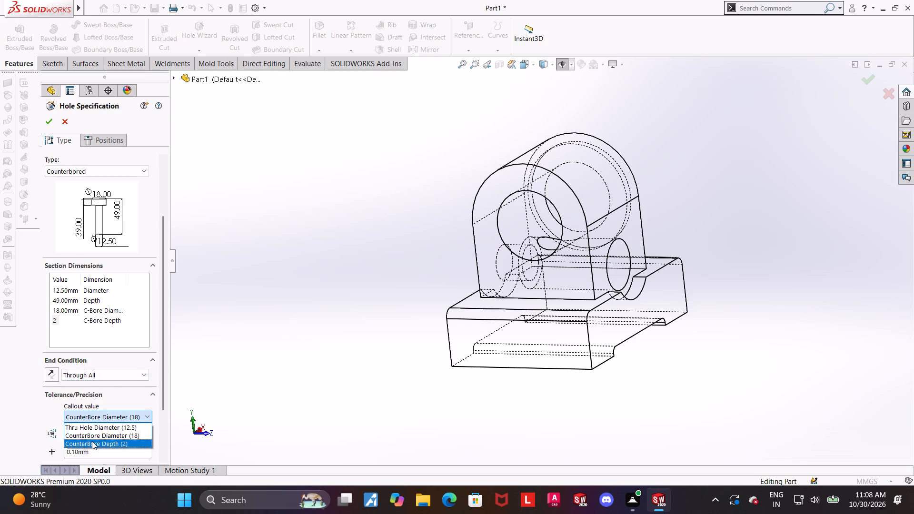
{"action": "left_click", "coordinate": [92, 441]}
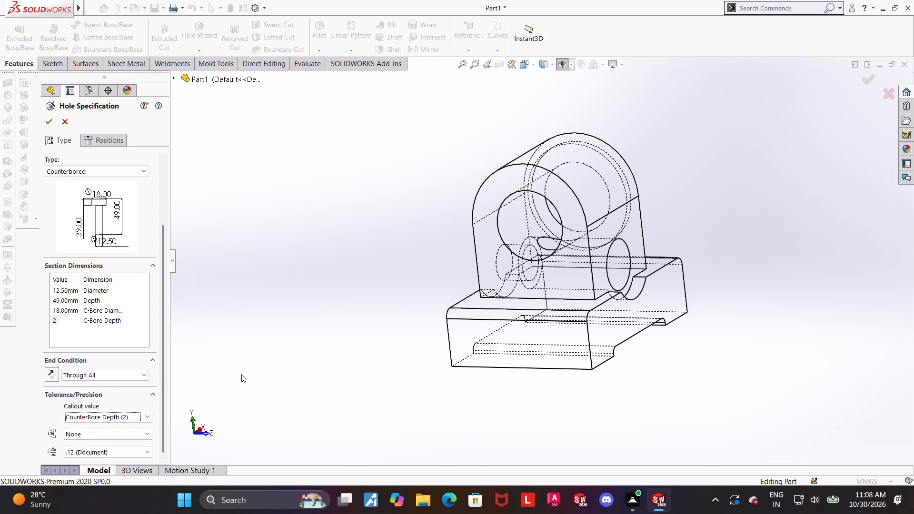
{"action": "left_click_drag", "start_coordinate": [162, 400], "coordinate": [161, 425]}
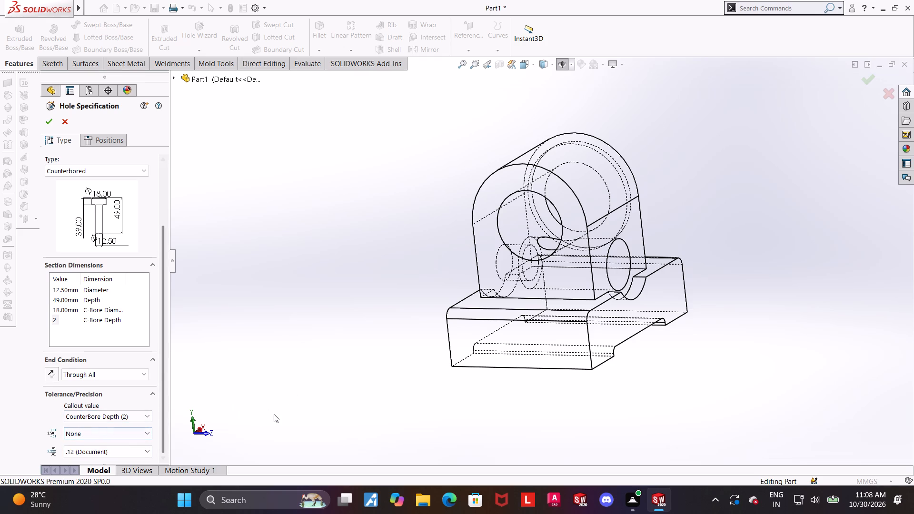
{"action": "left_click", "coordinate": [95, 437]}
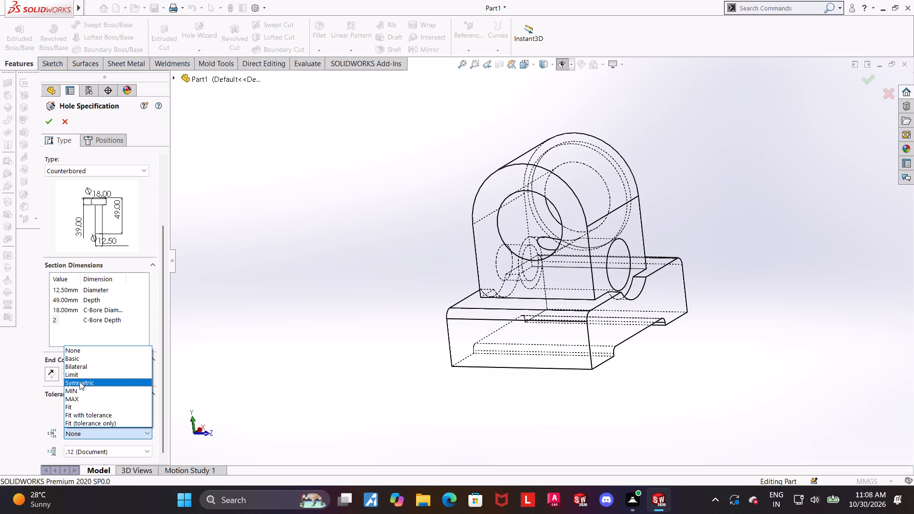
{"action": "left_click", "coordinate": [79, 382]}
{"action": "left_click_drag", "start_coordinate": [109, 449], "coordinate": [0, 437]}
{"action": "type", "text": "0."}
{"action": "key", "text": "2"}
{"action": "key", "text": "Return"}
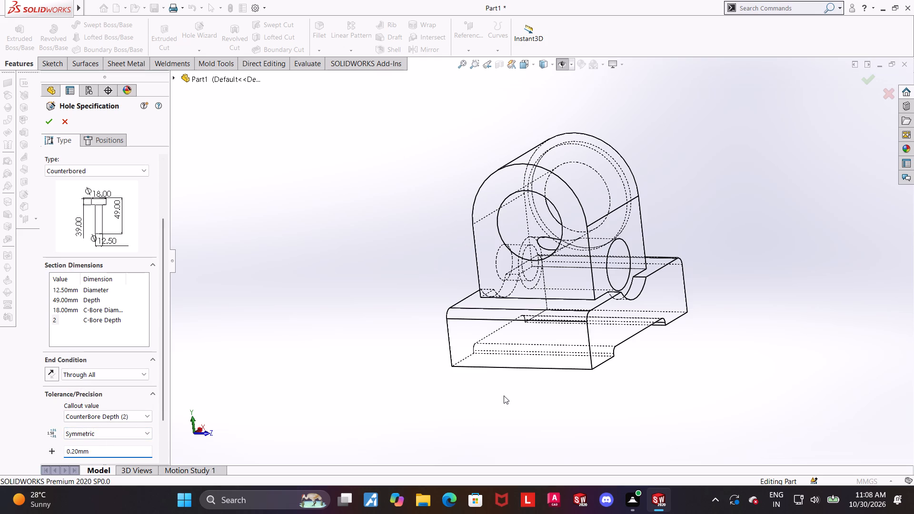
{"action": "left_click", "coordinate": [506, 391]}
Review the hole's end condition and the tolerances set for its thru hole diameter, counterbore diameter and counterbore depth.
{"action": "scroll", "coordinate": [731, 288], "scroll_direction": "up", "scroll_amount": 1}
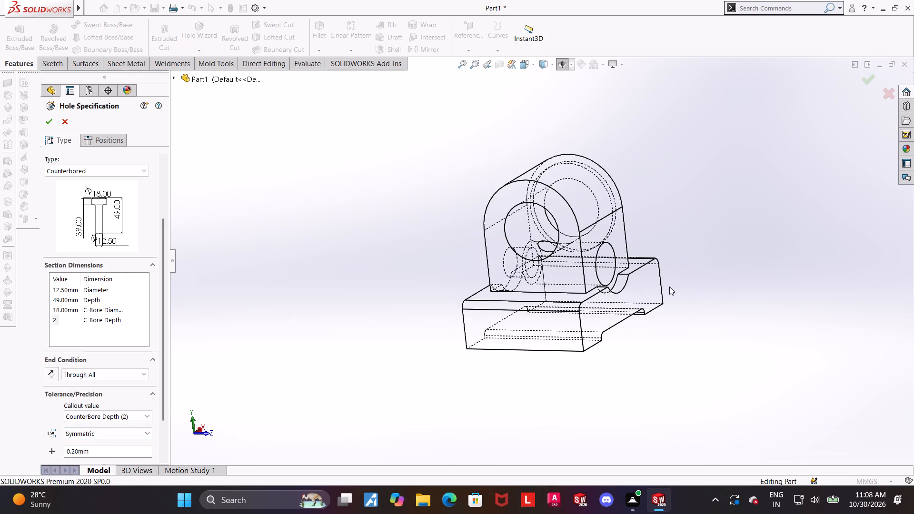
{"action": "scroll", "coordinate": [667, 287], "scroll_direction": "down", "scroll_amount": 1}
{"action": "scroll", "coordinate": [640, 249], "scroll_direction": "down", "scroll_amount": 2}
{"action": "middle_click_drag", "start_coordinate": [617, 252], "coordinate": [573, 286]}
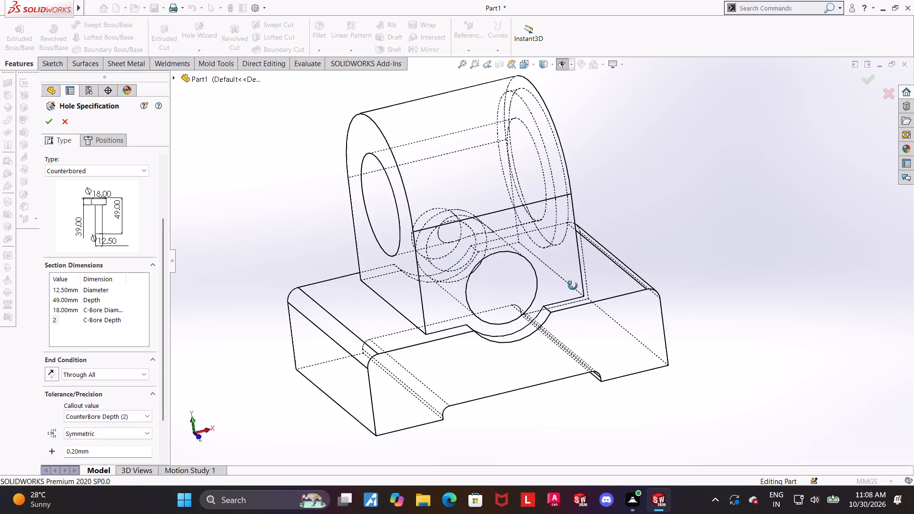
{"action": "middle_click_drag", "start_coordinate": [573, 286], "coordinate": [580, 270]}
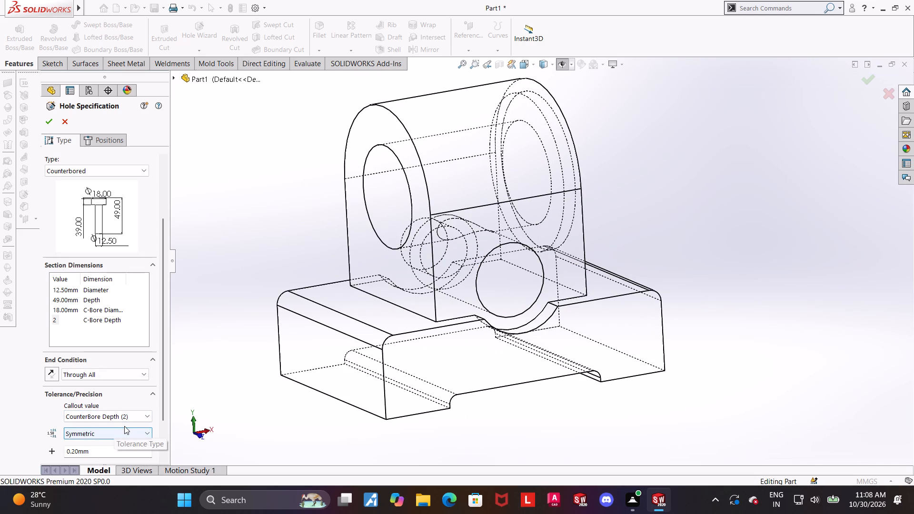
{"action": "left_click", "coordinate": [142, 372]}
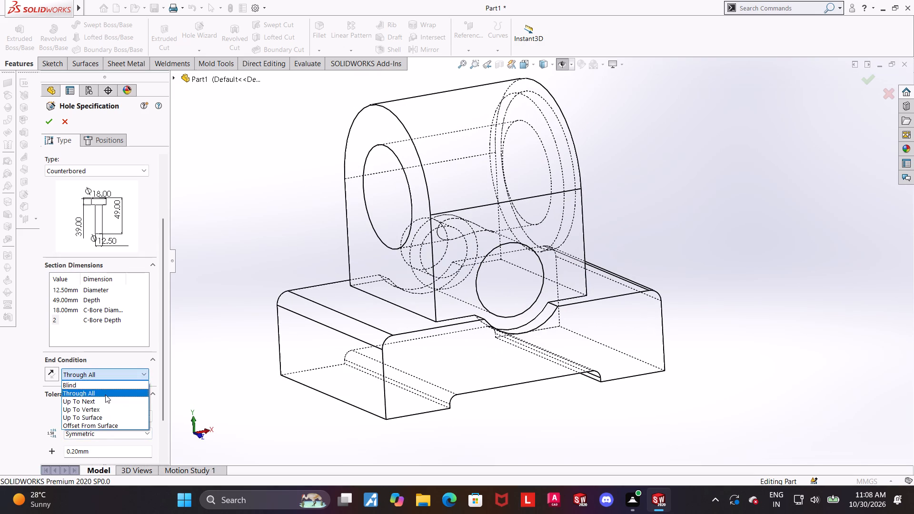
{"action": "left_click", "coordinate": [189, 377]}
{"action": "left_click", "coordinate": [112, 413]}
{"action": "left_click", "coordinate": [91, 435]}
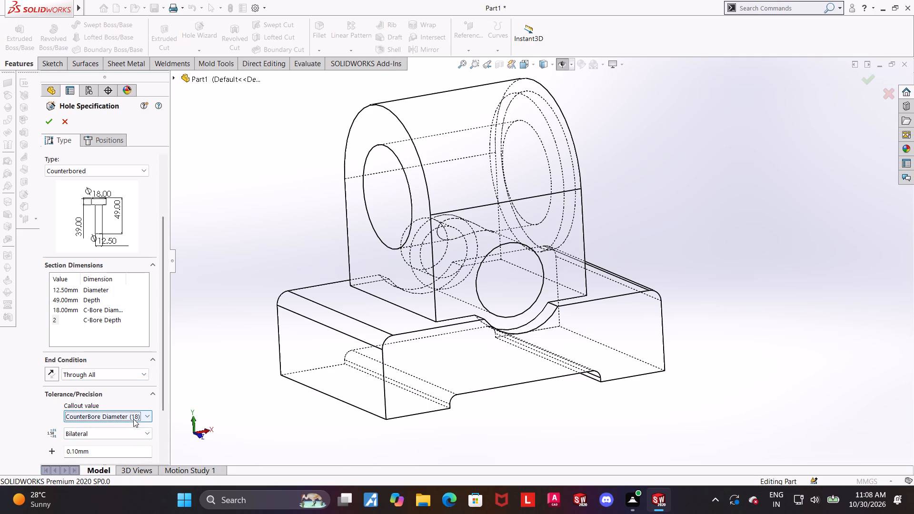
{"action": "left_click_drag", "start_coordinate": [160, 397], "coordinate": [160, 427]}
{"action": "left_click", "coordinate": [127, 368]}
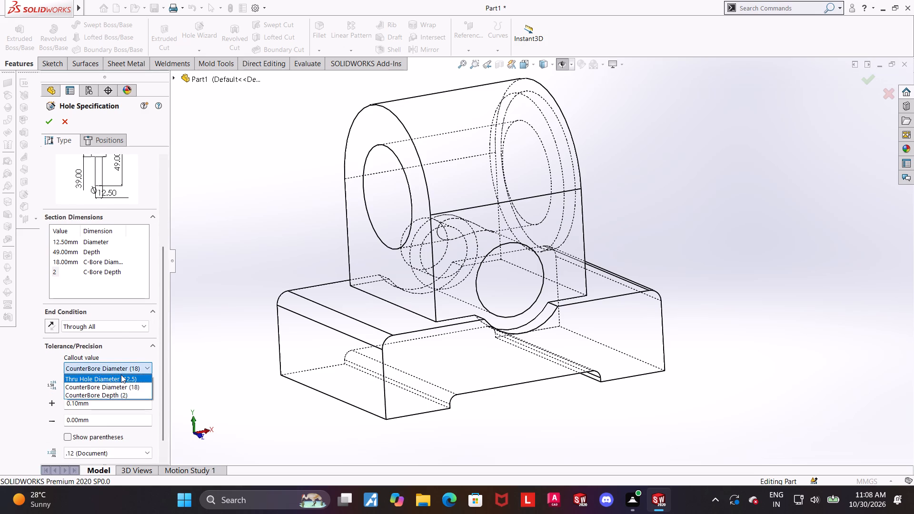
{"action": "left_click", "coordinate": [121, 375]}
{"action": "left_click_drag", "start_coordinate": [162, 391], "coordinate": [162, 411]}
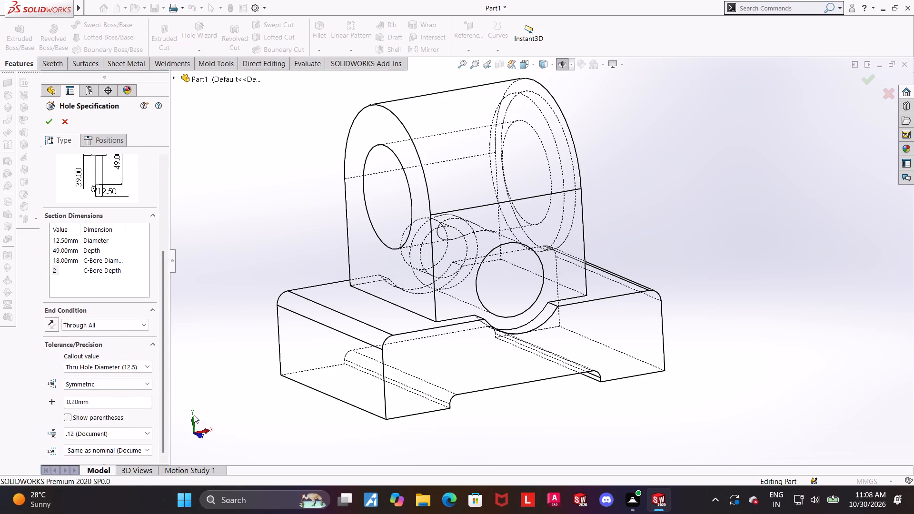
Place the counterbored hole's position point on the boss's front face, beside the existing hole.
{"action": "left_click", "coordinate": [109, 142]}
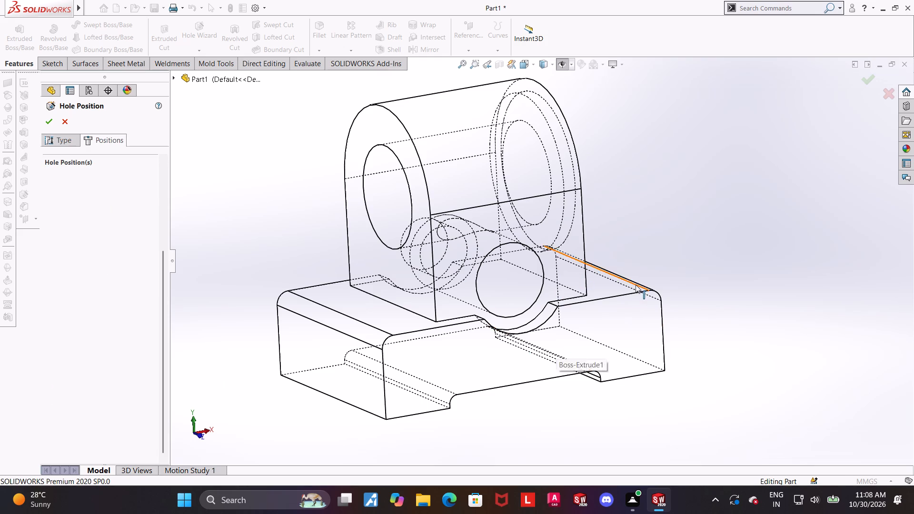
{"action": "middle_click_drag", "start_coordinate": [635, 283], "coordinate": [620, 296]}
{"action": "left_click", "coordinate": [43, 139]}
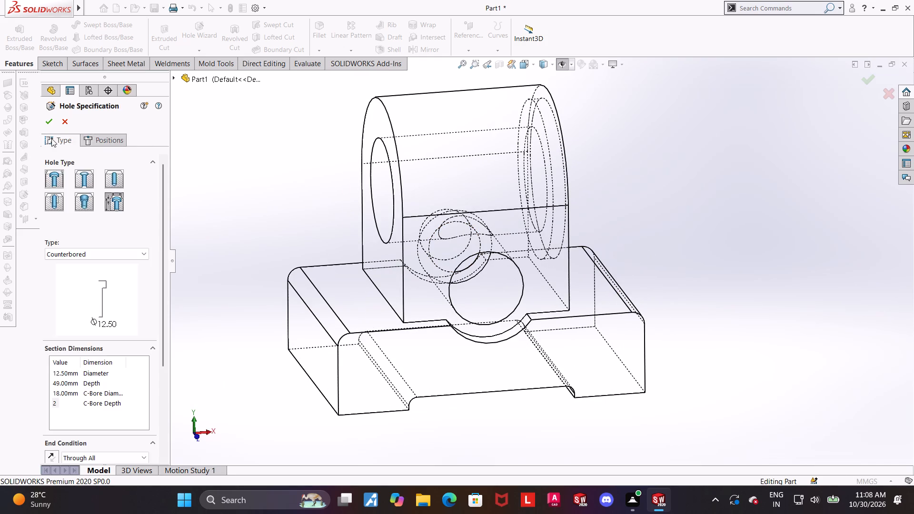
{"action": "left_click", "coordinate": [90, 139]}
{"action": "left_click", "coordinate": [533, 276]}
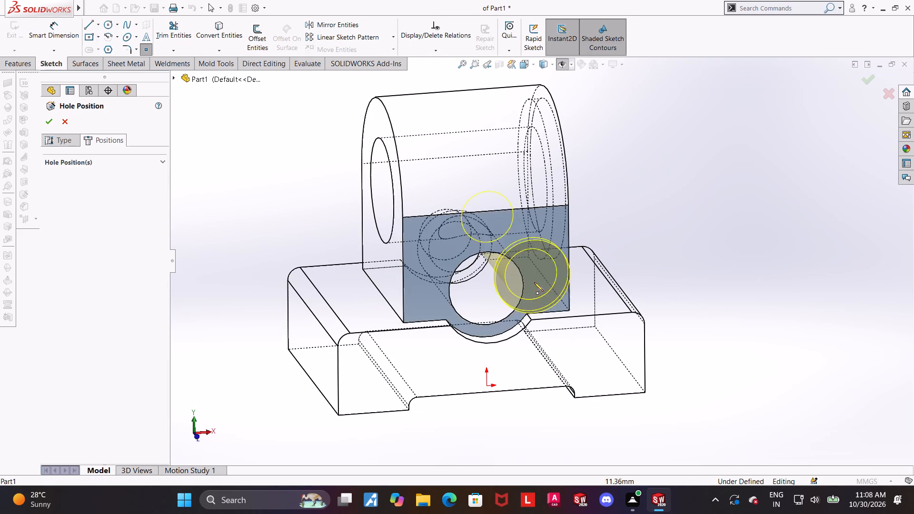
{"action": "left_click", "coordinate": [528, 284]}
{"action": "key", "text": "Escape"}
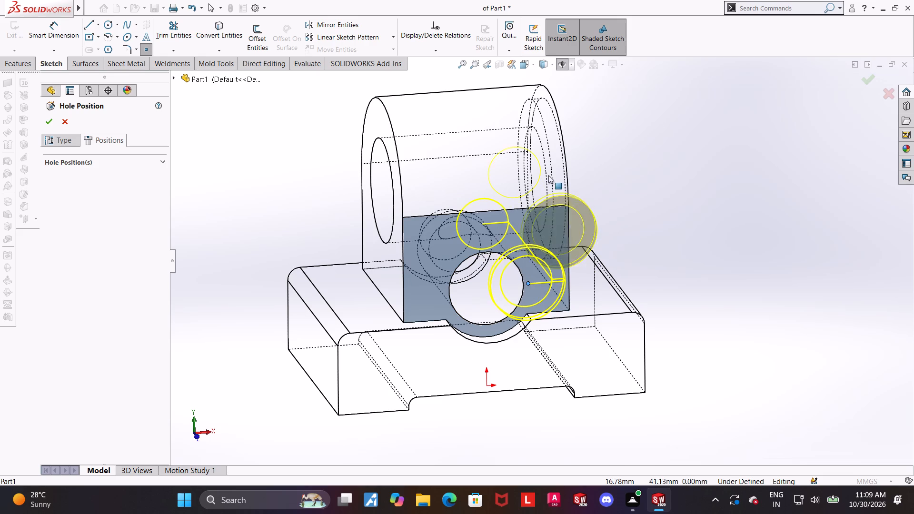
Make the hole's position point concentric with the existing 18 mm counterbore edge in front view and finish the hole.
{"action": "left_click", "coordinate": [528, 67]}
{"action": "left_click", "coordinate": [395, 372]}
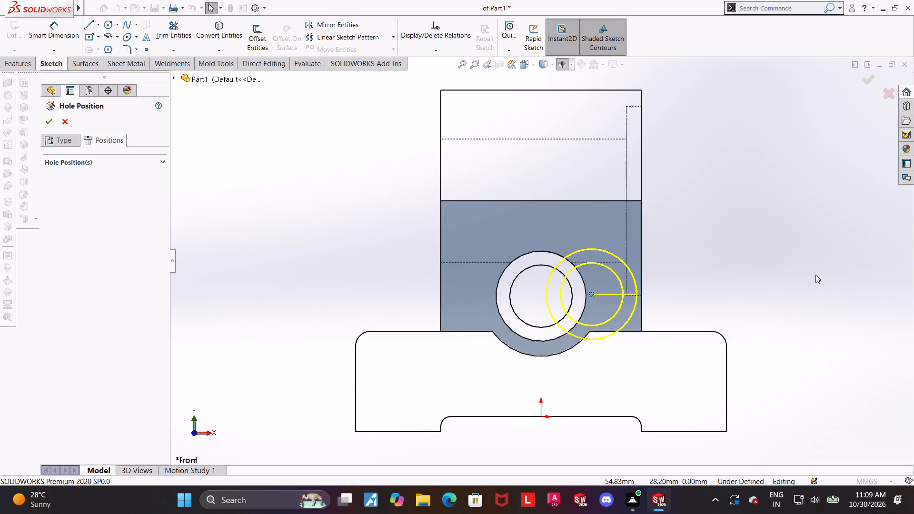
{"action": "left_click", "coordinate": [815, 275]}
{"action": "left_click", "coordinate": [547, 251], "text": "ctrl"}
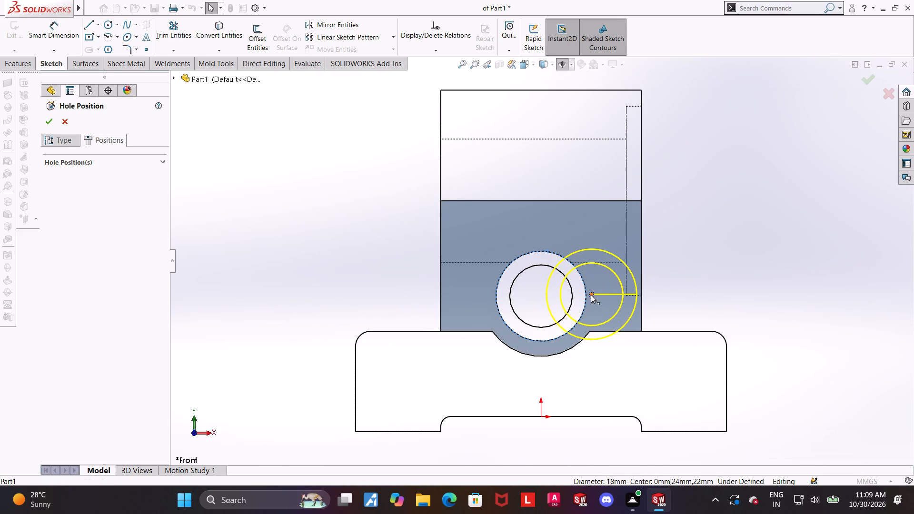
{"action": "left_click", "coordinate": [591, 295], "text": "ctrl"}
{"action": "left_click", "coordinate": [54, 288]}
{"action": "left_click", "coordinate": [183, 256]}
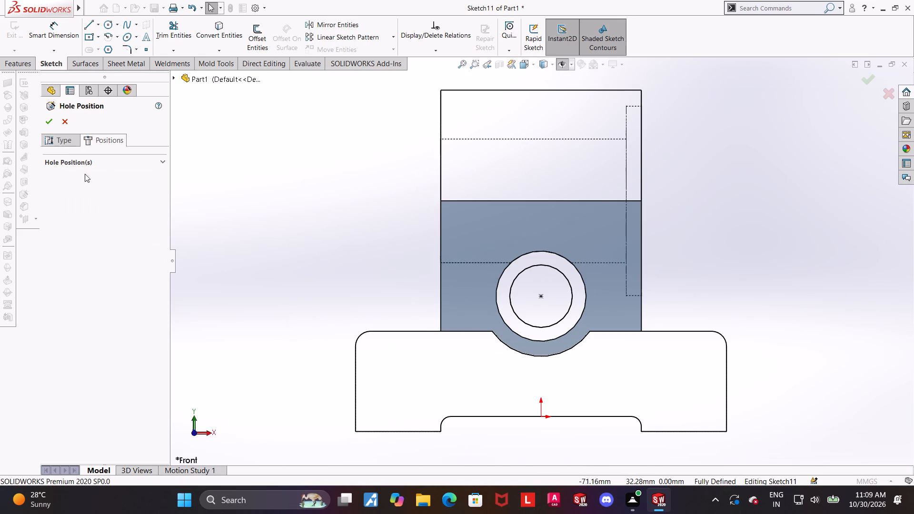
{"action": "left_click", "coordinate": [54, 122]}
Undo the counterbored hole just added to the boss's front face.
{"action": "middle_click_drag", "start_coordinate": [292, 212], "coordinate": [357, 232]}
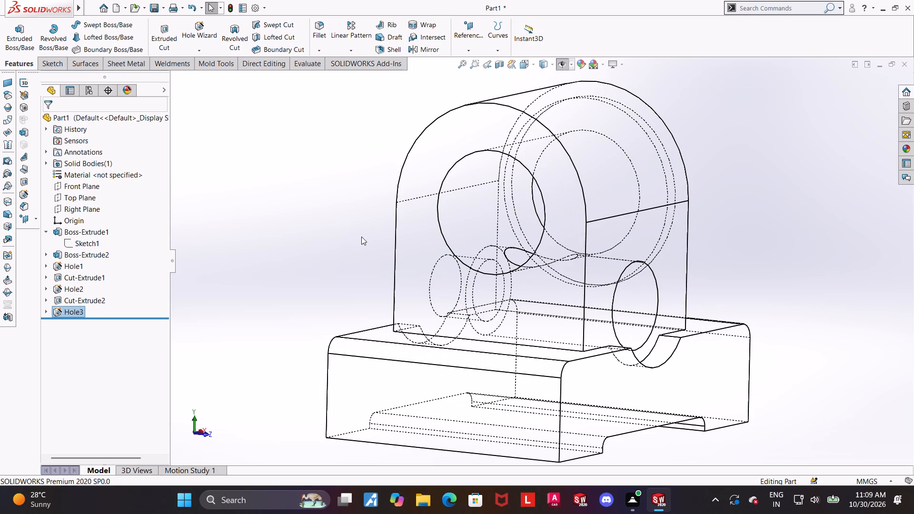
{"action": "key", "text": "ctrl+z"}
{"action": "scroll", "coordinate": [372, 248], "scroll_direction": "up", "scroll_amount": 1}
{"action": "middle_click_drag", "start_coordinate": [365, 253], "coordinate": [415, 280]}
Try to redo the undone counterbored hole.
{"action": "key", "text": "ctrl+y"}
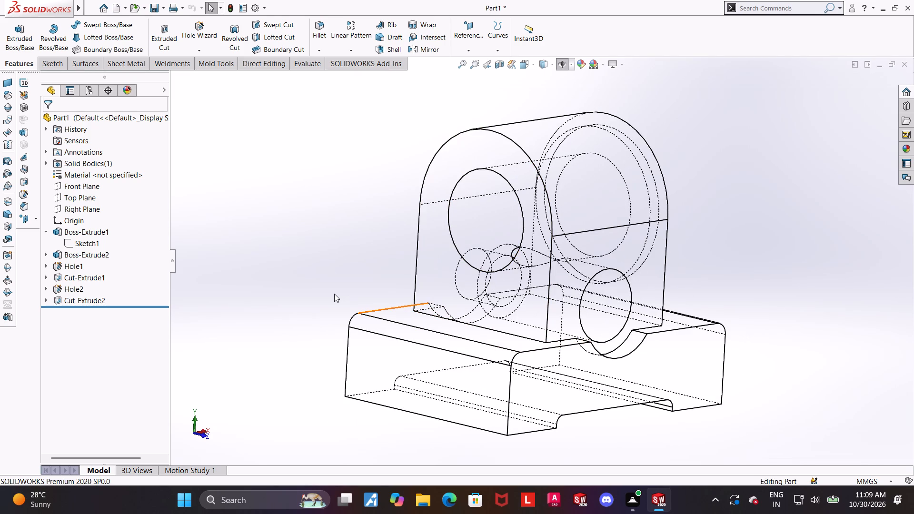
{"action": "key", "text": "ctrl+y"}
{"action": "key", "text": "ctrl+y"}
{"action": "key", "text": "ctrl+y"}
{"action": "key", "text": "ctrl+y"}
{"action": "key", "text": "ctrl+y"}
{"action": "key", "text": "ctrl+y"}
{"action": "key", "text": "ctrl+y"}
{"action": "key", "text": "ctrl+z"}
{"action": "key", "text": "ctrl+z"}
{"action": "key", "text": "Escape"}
Start a new Hole Wizard hole and set its type to Counterbored.
{"action": "scroll", "coordinate": [332, 291], "scroll_direction": "up", "scroll_amount": 3}
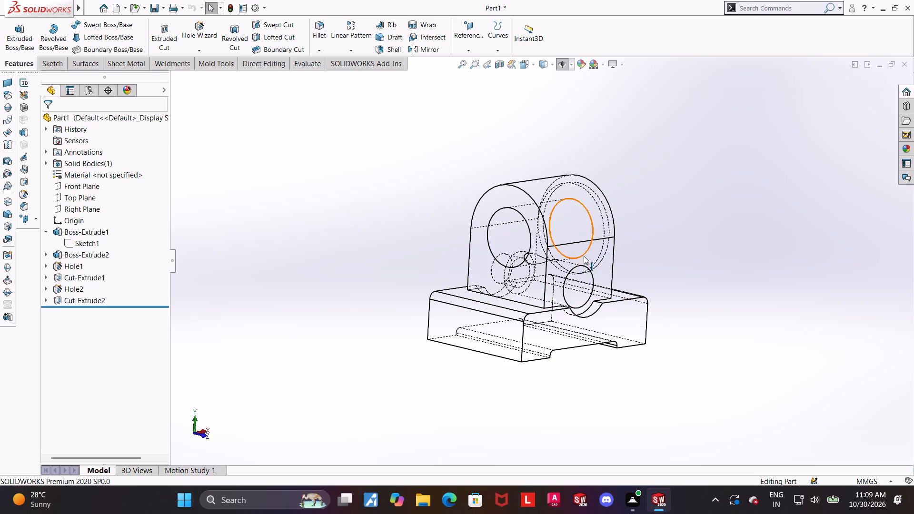
{"action": "scroll", "coordinate": [634, 259], "scroll_direction": "up", "scroll_amount": 1}
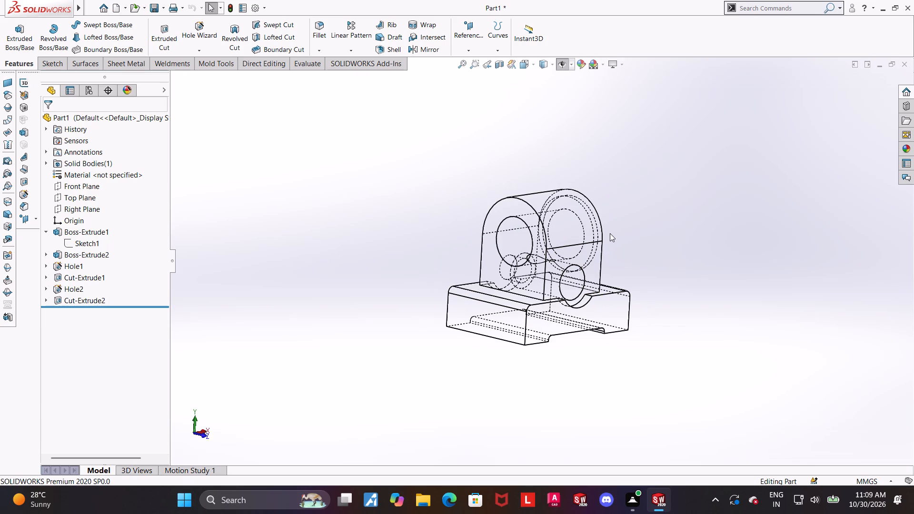
{"action": "scroll", "coordinate": [601, 241], "scroll_direction": "up", "scroll_amount": 1}
{"action": "scroll", "coordinate": [606, 281], "scroll_direction": "down", "scroll_amount": 1}
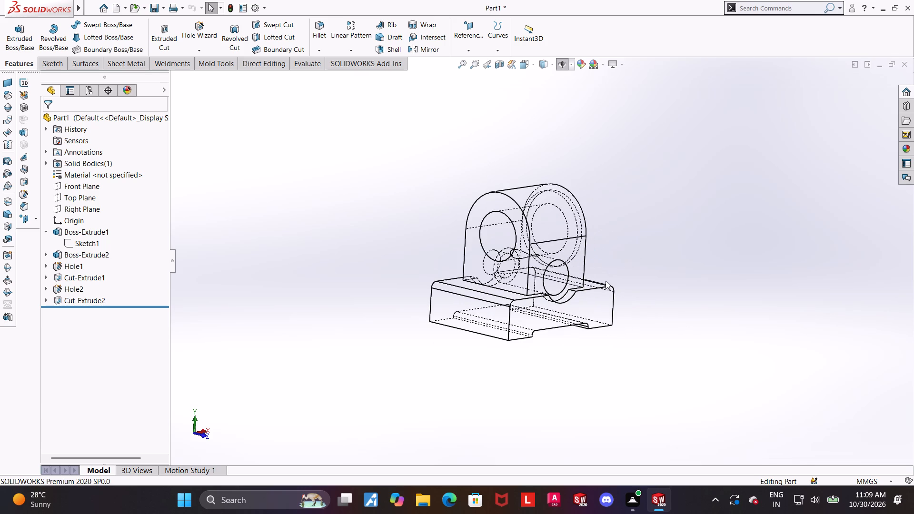
{"action": "scroll", "coordinate": [546, 274], "scroll_direction": "down", "scroll_amount": 4}
{"action": "middle_click_drag", "start_coordinate": [787, 287], "coordinate": [769, 303]}
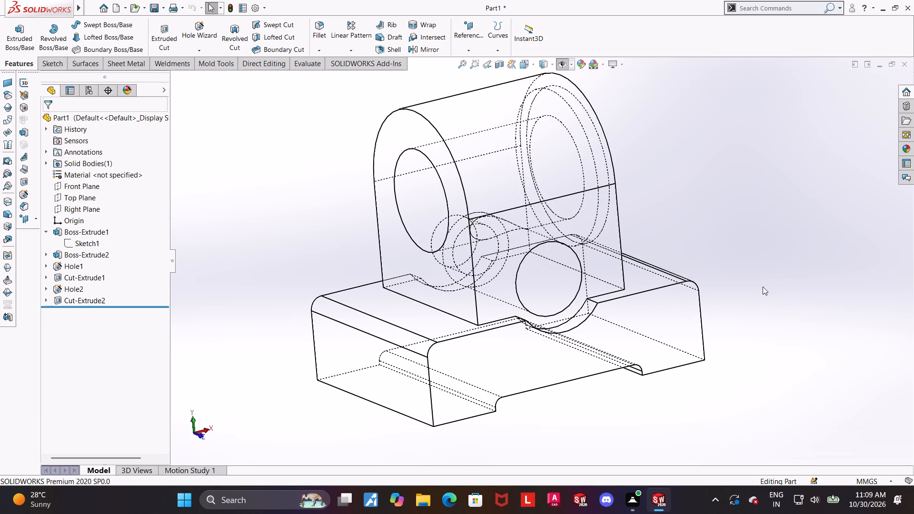
{"action": "left_click", "coordinate": [189, 18]}
{"action": "left_click", "coordinate": [198, 27]}
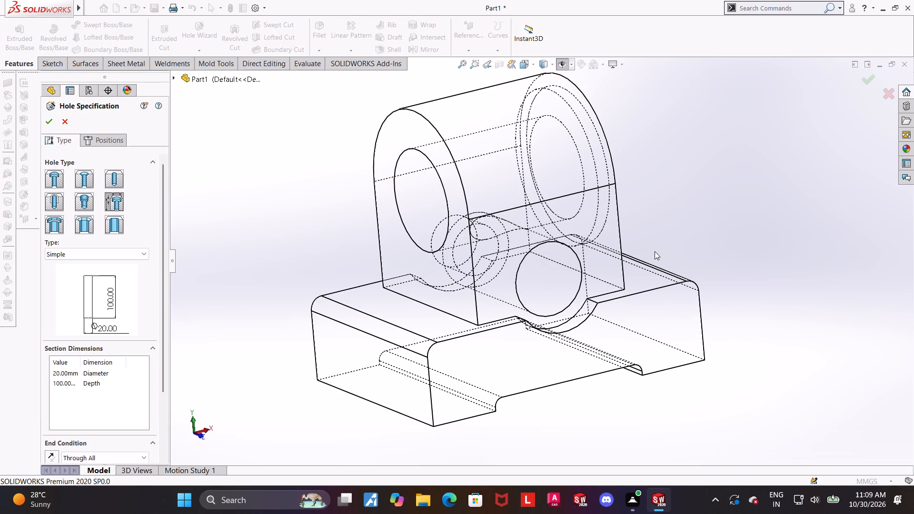
{"action": "scroll", "coordinate": [644, 241], "scroll_direction": "down", "scroll_amount": 1}
{"action": "middle_click_drag", "start_coordinate": [644, 241], "coordinate": [650, 241]}
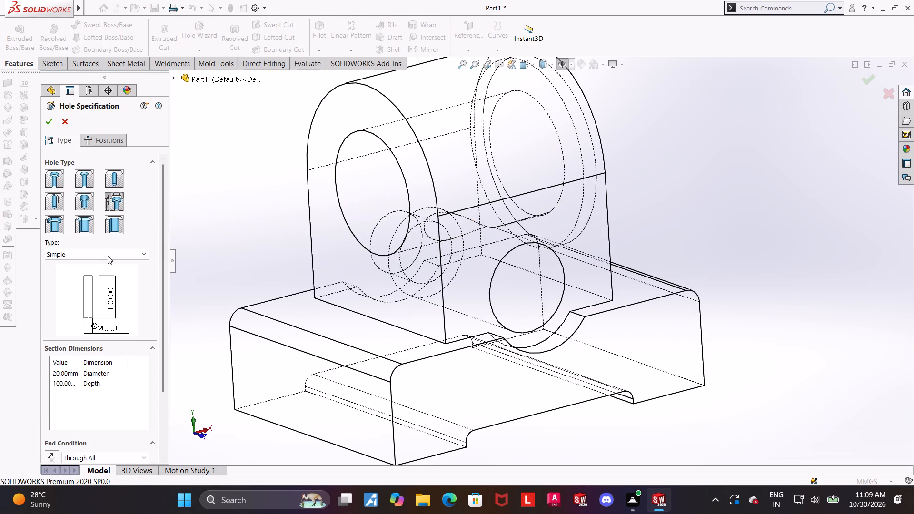
{"action": "left_click", "coordinate": [94, 259]}
{"action": "left_click", "coordinate": [92, 319]}
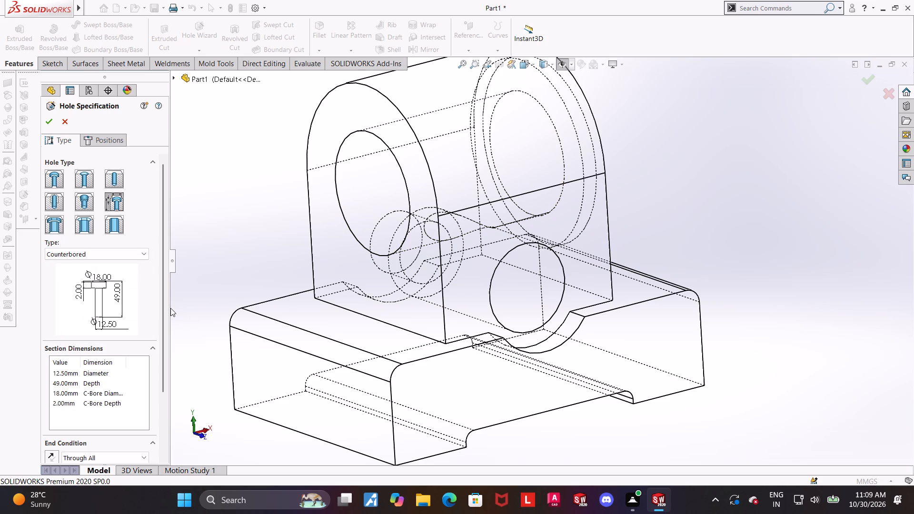
{"action": "left_click_drag", "start_coordinate": [163, 310], "coordinate": [159, 380]}
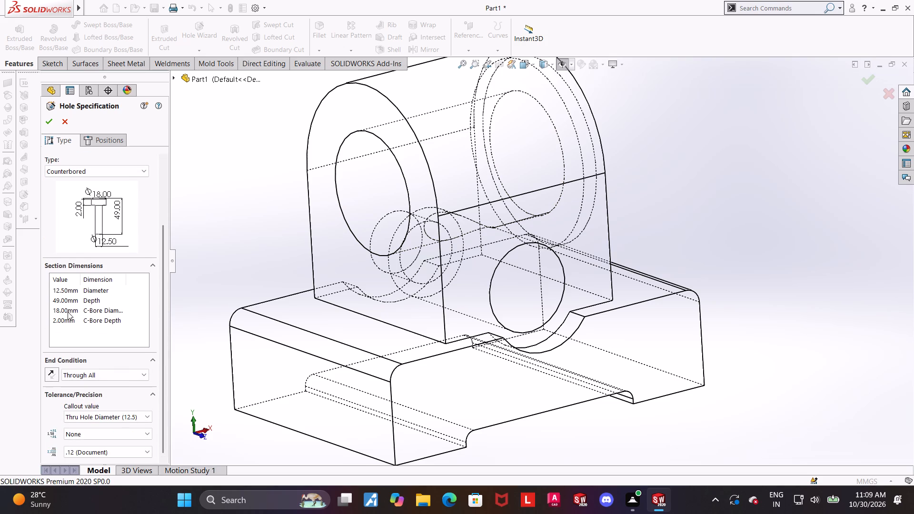
{"action": "double_click", "coordinate": [67, 317]}
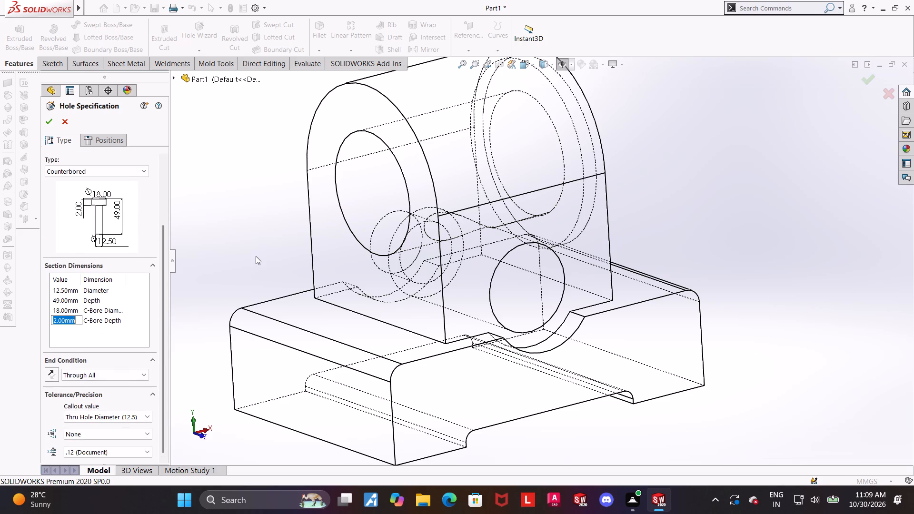
{"action": "left_click", "coordinate": [254, 255]}
Give the 12.5 mm thru hole diameter a symmetric tolerance of 0.2 mm.
{"action": "left_click_drag", "start_coordinate": [163, 336], "coordinate": [153, 402]}
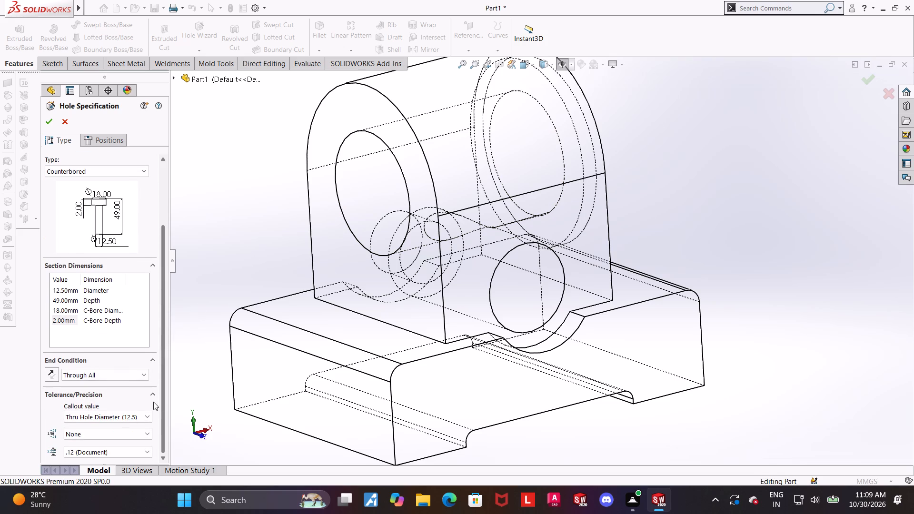
{"action": "left_click_drag", "start_coordinate": [153, 402], "coordinate": [159, 399]}
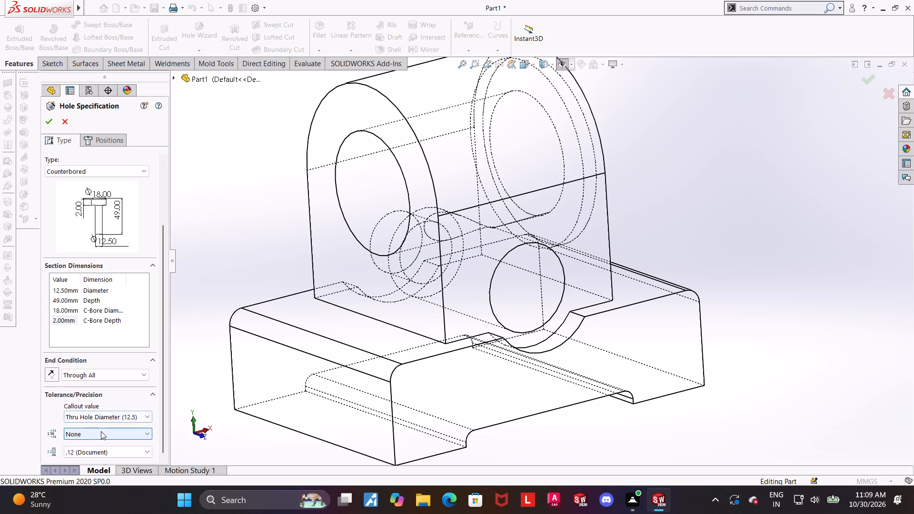
{"action": "left_click", "coordinate": [103, 431]}
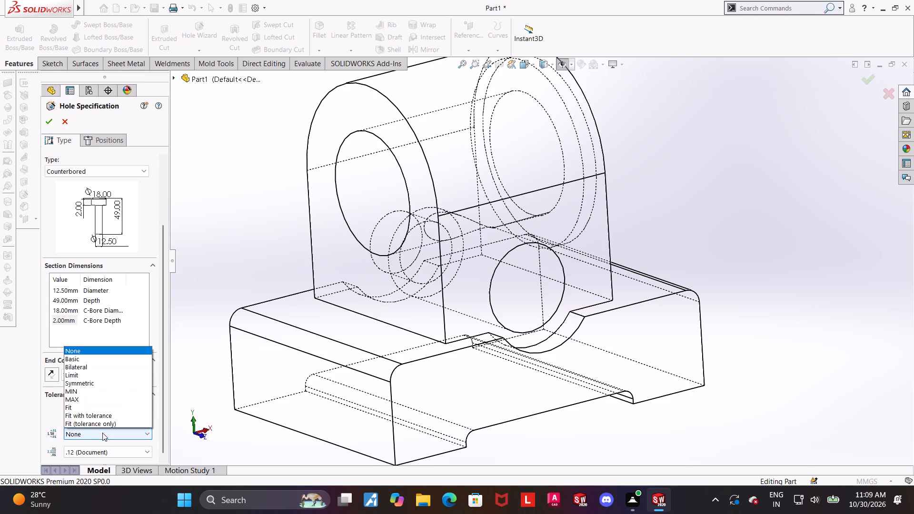
{"action": "left_click", "coordinate": [98, 384]}
{"action": "left_click_drag", "start_coordinate": [114, 449], "coordinate": [0, 439]}
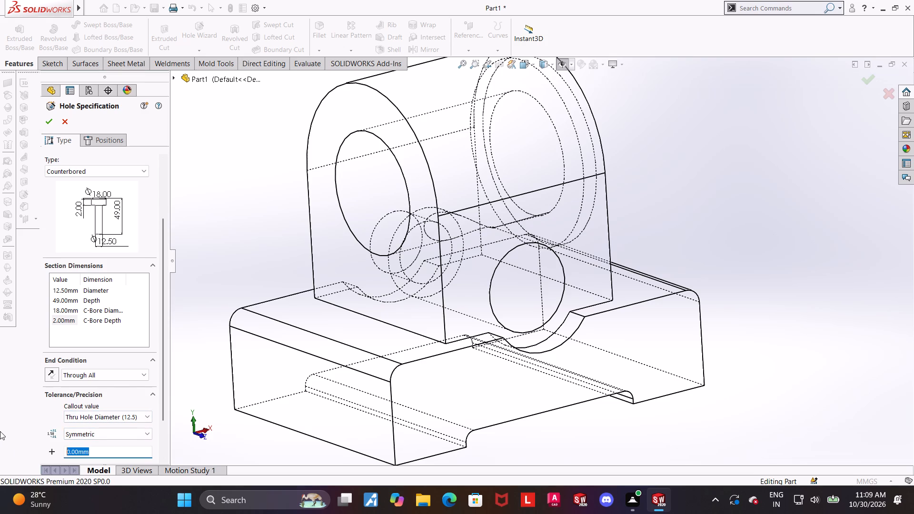
{"action": "type", "text": "0.2"}
{"action": "key", "text": "Return"}
Give the 18 mm counterbore diameter a bilateral tolerance with an upper deviation of 0.1 mm.
{"action": "left_click", "coordinate": [99, 417]}
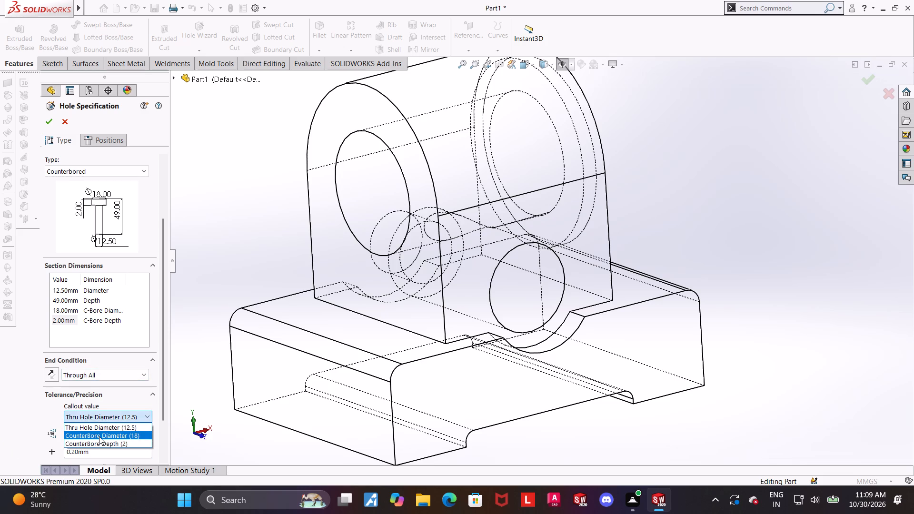
{"action": "left_click", "coordinate": [99, 436]}
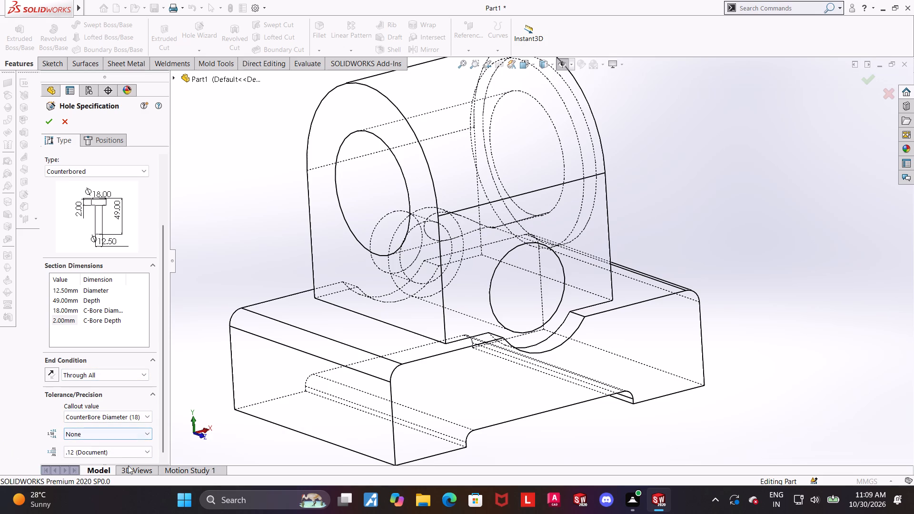
{"action": "left_click", "coordinate": [120, 453]}
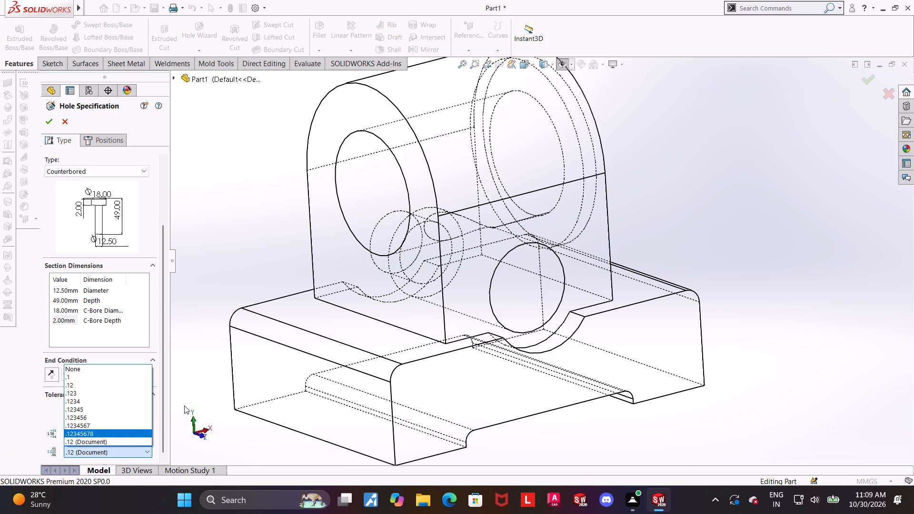
{"action": "left_click", "coordinate": [185, 404]}
{"action": "left_click", "coordinate": [105, 431]}
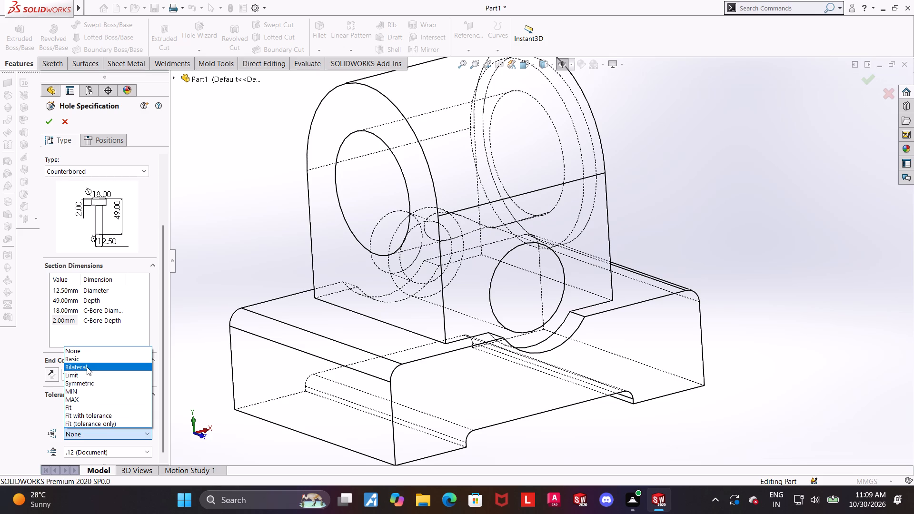
{"action": "left_click", "coordinate": [87, 367]}
{"action": "left_click_drag", "start_coordinate": [102, 455], "coordinate": [5, 451]}
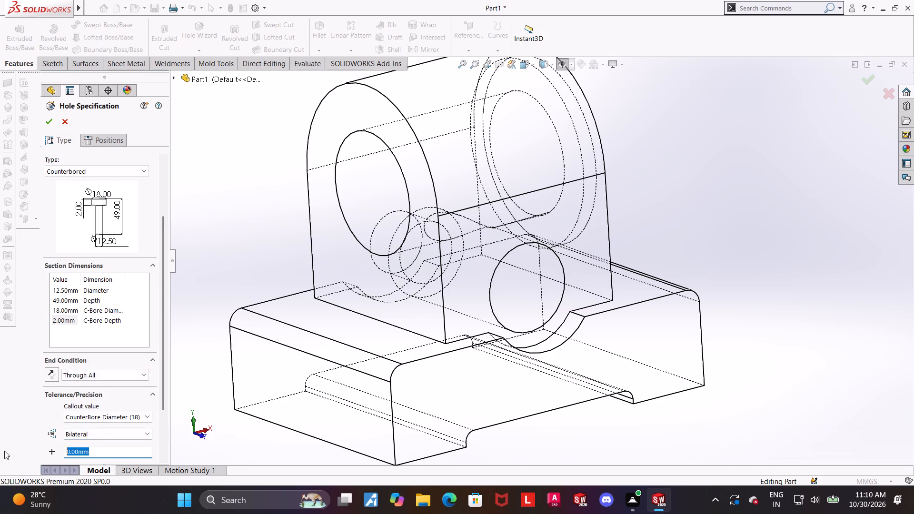
{"action": "type", "text": "0.1"}
{"action": "key", "text": "Return"}
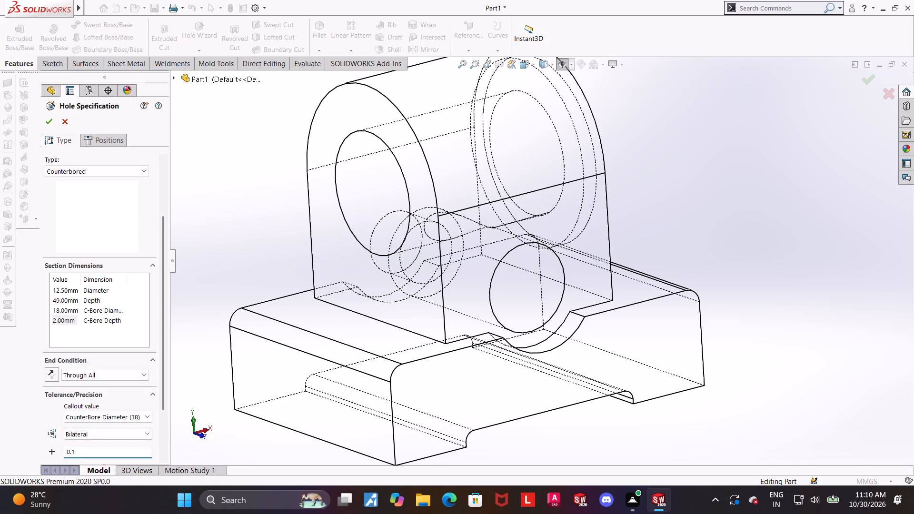
Give the 2 mm counterbore depth a symmetric tolerance of 0.2 mm.
{"action": "left_click_drag", "start_coordinate": [162, 380], "coordinate": [162, 383]}
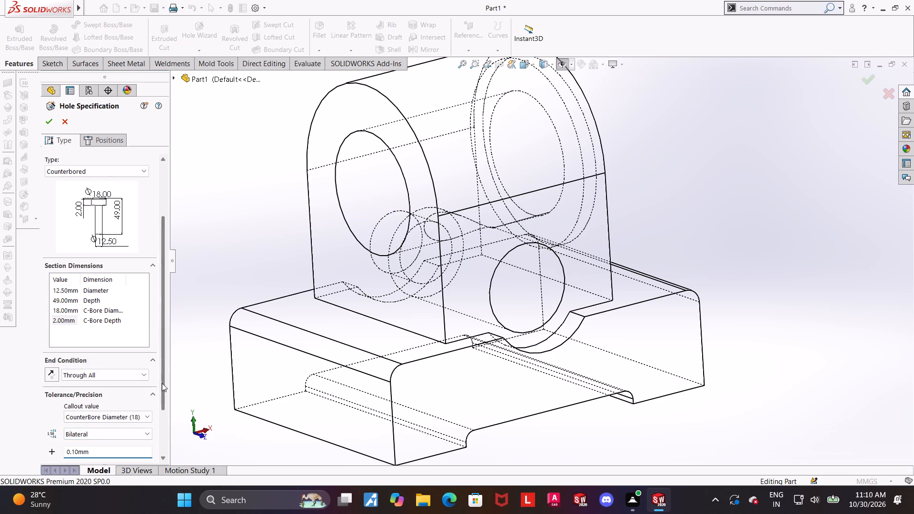
{"action": "left_click_drag", "start_coordinate": [162, 383], "coordinate": [163, 433]}
{"action": "left_click", "coordinate": [104, 347]}
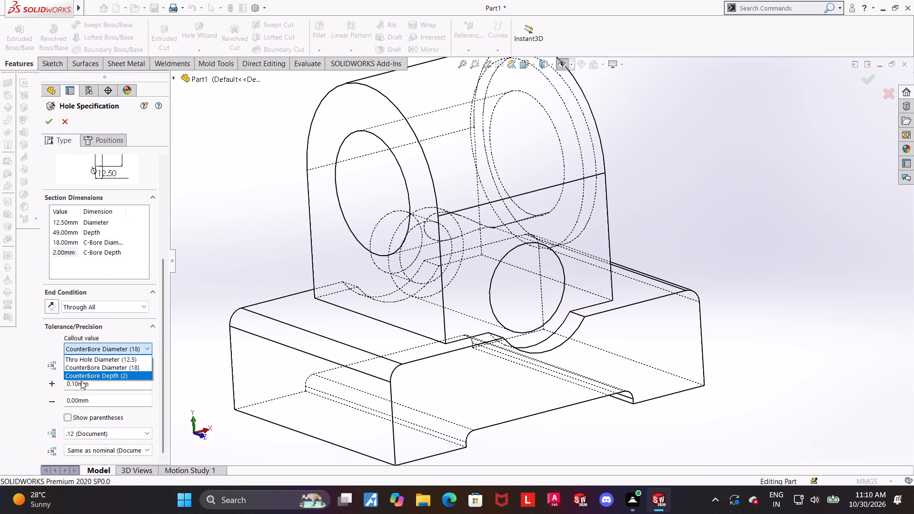
{"action": "left_click", "coordinate": [81, 380]}
{"action": "left_click", "coordinate": [112, 345]}
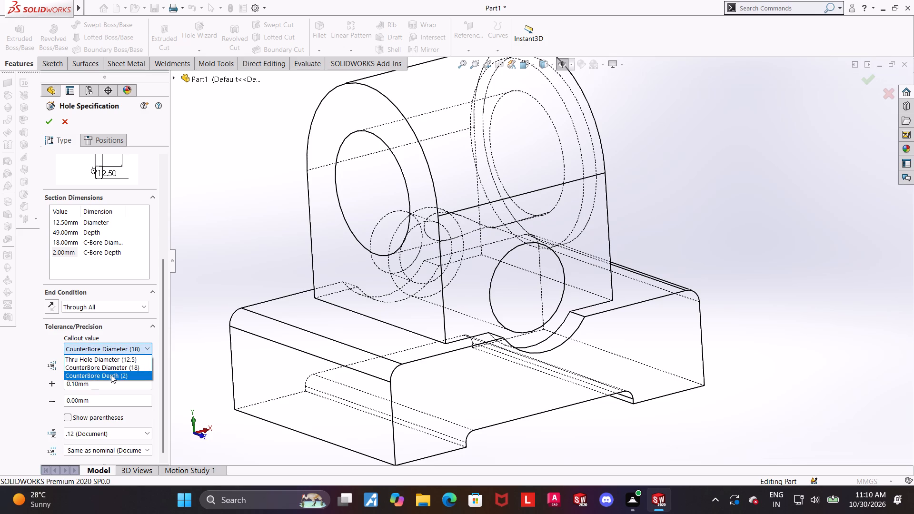
{"action": "left_click", "coordinate": [111, 375]}
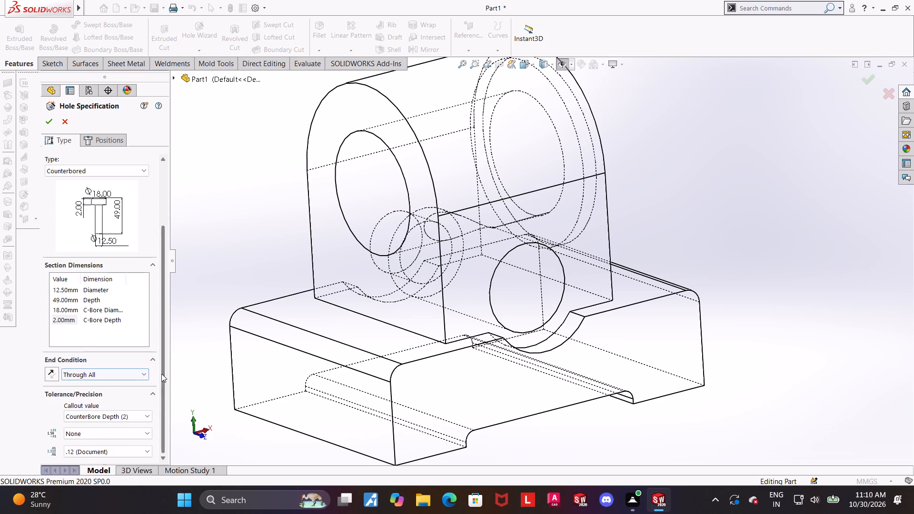
{"action": "left_click_drag", "start_coordinate": [162, 374], "coordinate": [163, 412]}
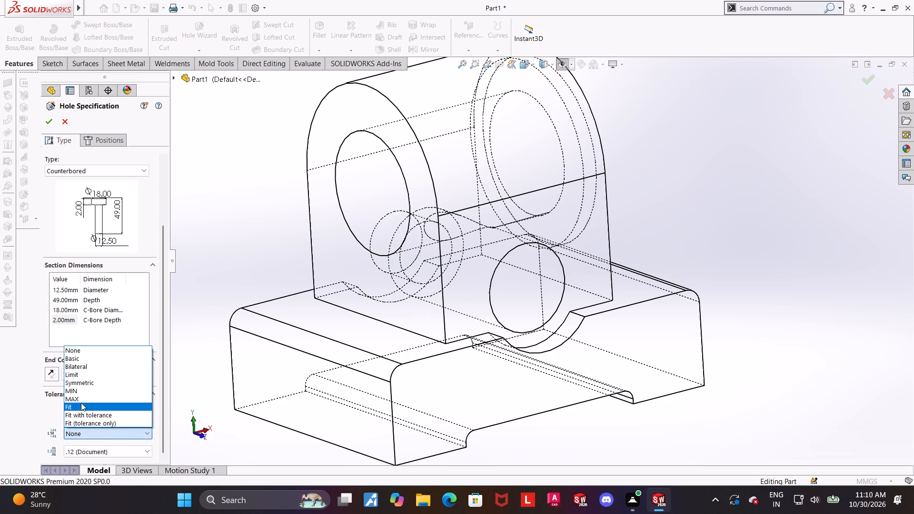
{"action": "left_click", "coordinate": [87, 383]}
{"action": "left_click_drag", "start_coordinate": [109, 449], "coordinate": [108, 449]}
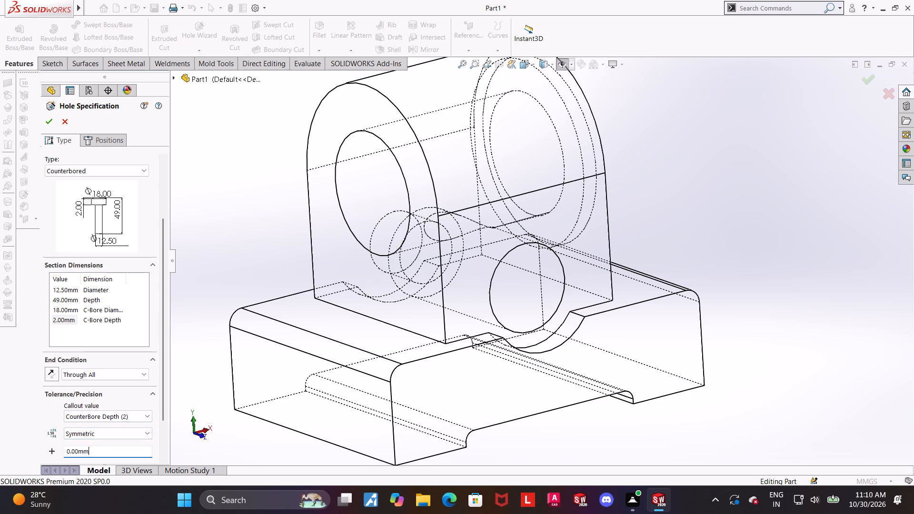
{"action": "left_click_drag", "start_coordinate": [108, 449], "coordinate": [0, 430]}
{"action": "type", "text": "0.2"}
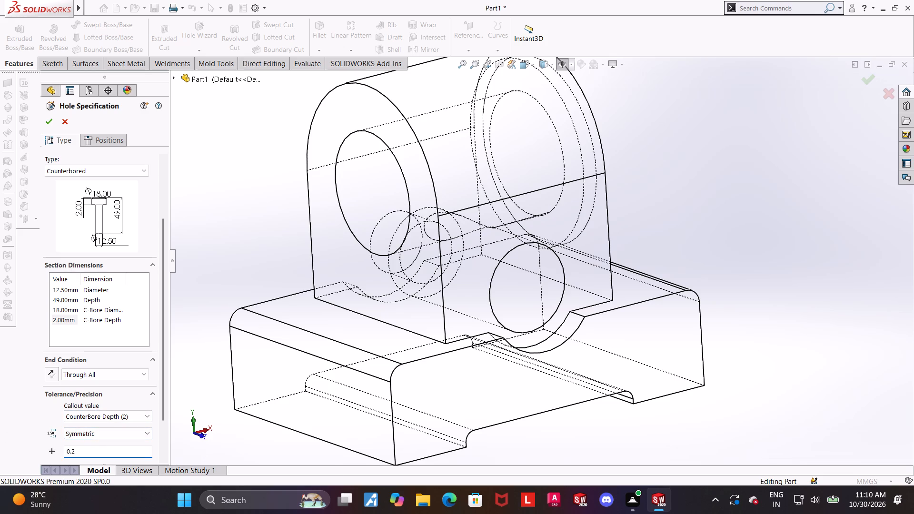
{"action": "key", "text": "Return"}
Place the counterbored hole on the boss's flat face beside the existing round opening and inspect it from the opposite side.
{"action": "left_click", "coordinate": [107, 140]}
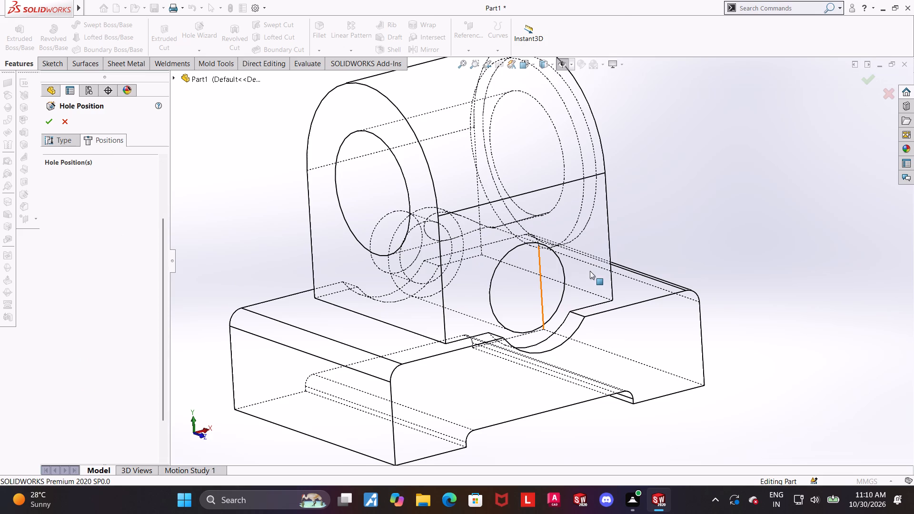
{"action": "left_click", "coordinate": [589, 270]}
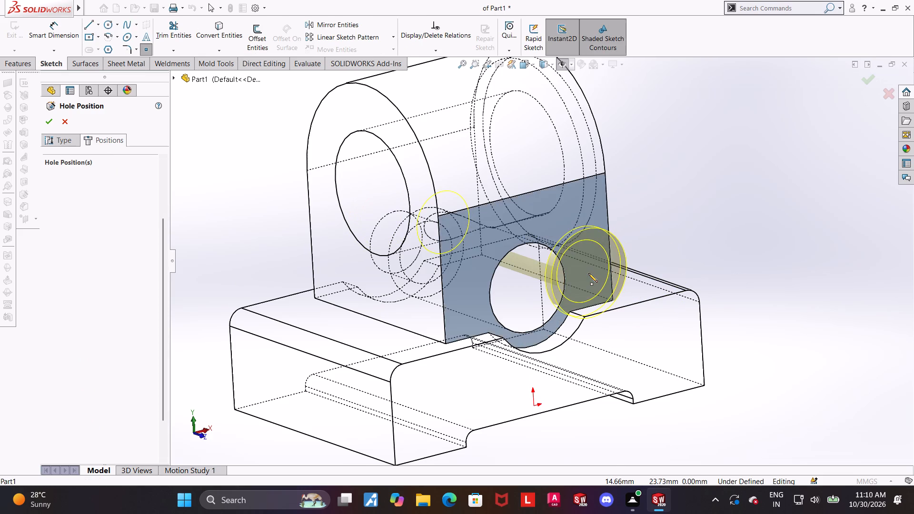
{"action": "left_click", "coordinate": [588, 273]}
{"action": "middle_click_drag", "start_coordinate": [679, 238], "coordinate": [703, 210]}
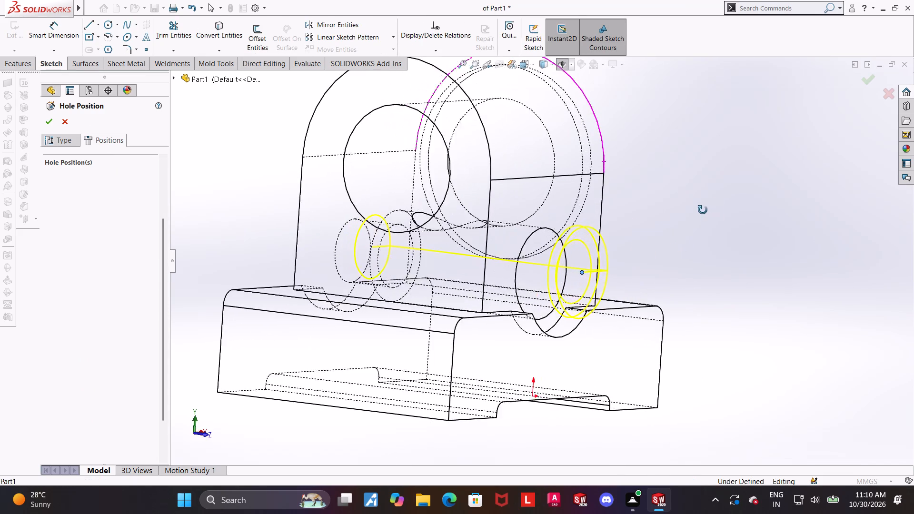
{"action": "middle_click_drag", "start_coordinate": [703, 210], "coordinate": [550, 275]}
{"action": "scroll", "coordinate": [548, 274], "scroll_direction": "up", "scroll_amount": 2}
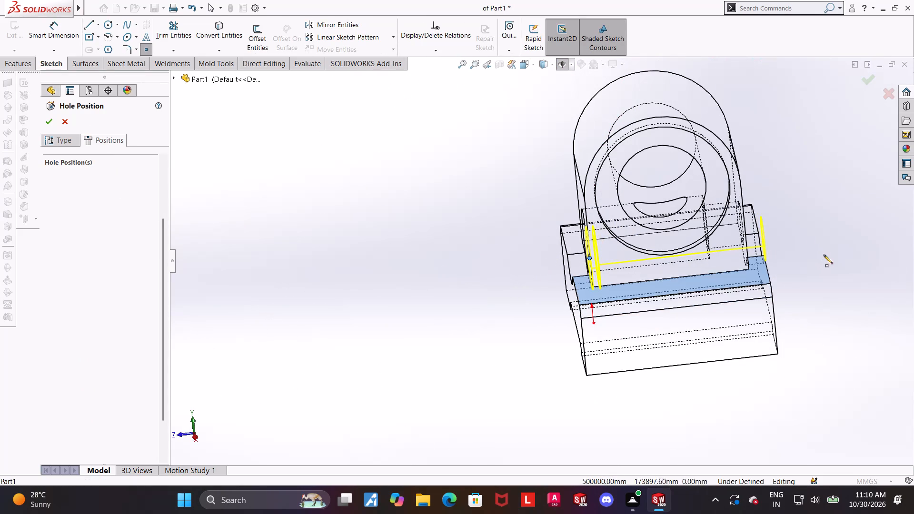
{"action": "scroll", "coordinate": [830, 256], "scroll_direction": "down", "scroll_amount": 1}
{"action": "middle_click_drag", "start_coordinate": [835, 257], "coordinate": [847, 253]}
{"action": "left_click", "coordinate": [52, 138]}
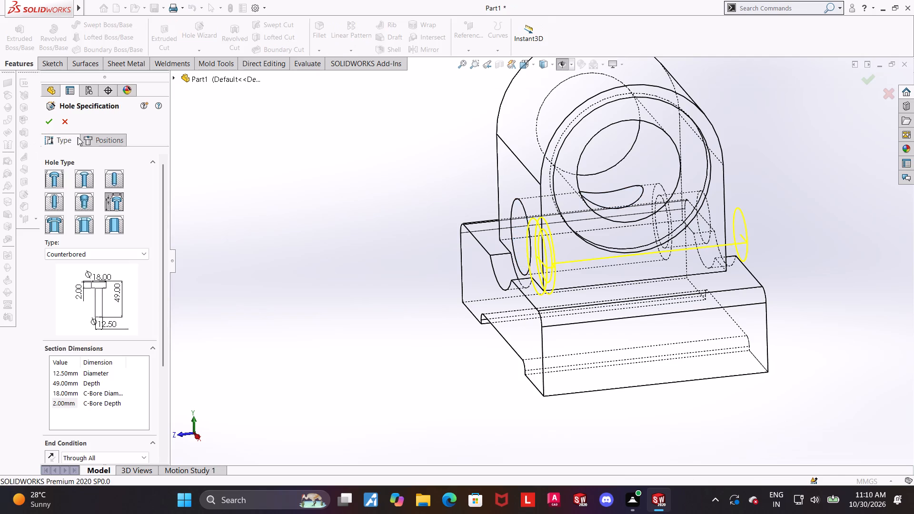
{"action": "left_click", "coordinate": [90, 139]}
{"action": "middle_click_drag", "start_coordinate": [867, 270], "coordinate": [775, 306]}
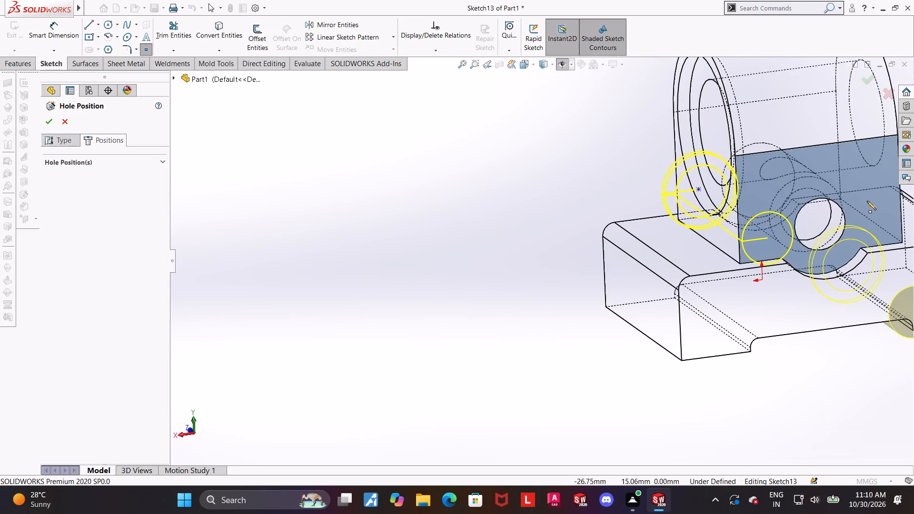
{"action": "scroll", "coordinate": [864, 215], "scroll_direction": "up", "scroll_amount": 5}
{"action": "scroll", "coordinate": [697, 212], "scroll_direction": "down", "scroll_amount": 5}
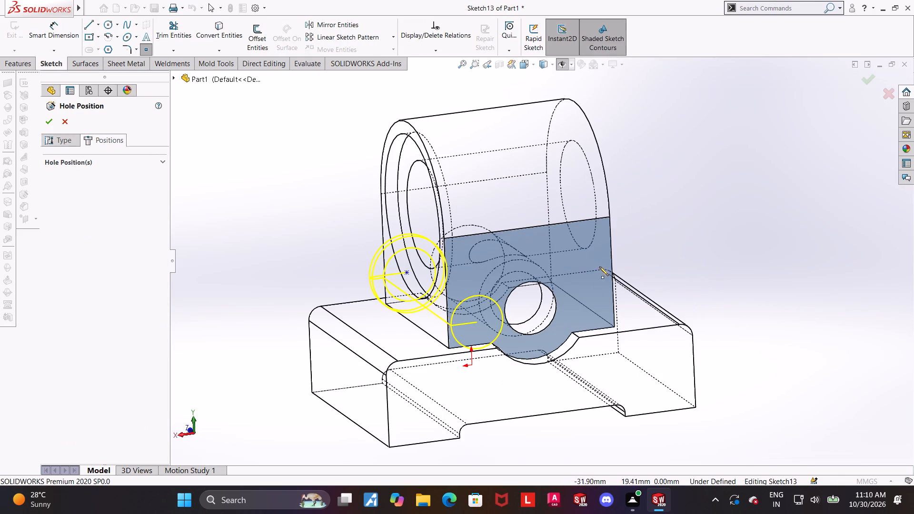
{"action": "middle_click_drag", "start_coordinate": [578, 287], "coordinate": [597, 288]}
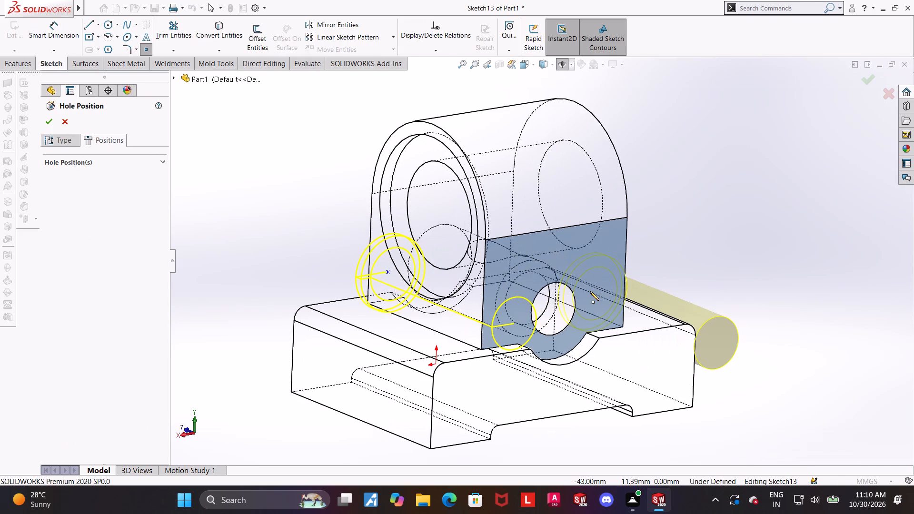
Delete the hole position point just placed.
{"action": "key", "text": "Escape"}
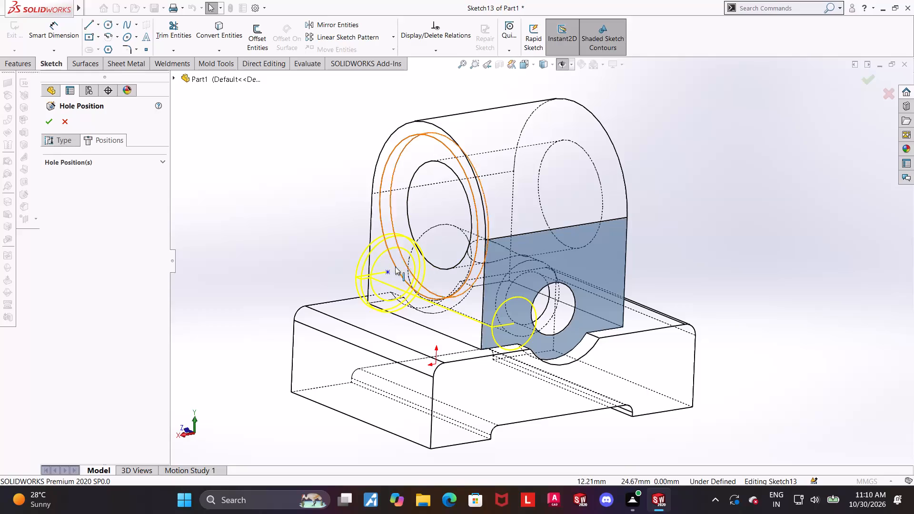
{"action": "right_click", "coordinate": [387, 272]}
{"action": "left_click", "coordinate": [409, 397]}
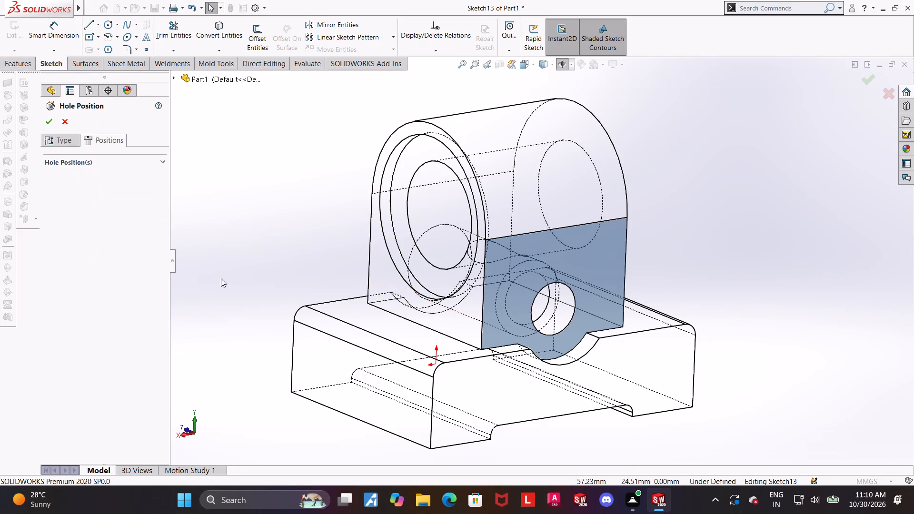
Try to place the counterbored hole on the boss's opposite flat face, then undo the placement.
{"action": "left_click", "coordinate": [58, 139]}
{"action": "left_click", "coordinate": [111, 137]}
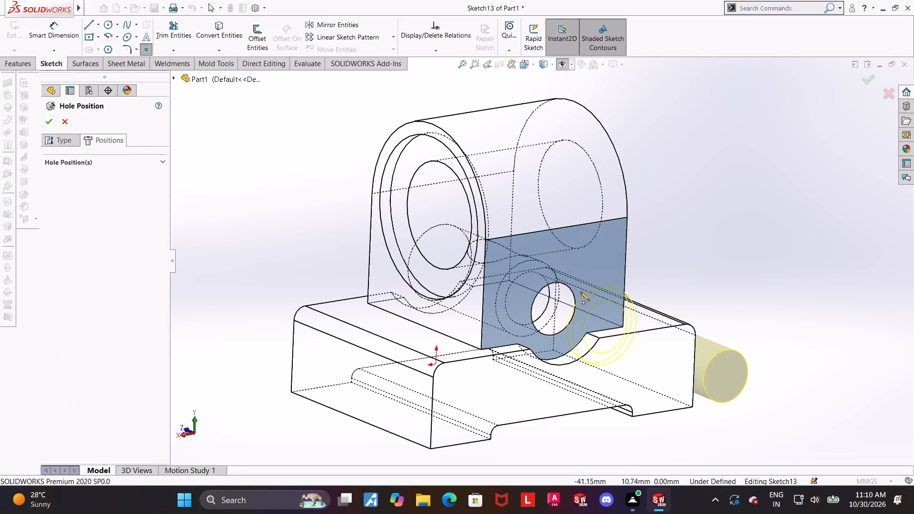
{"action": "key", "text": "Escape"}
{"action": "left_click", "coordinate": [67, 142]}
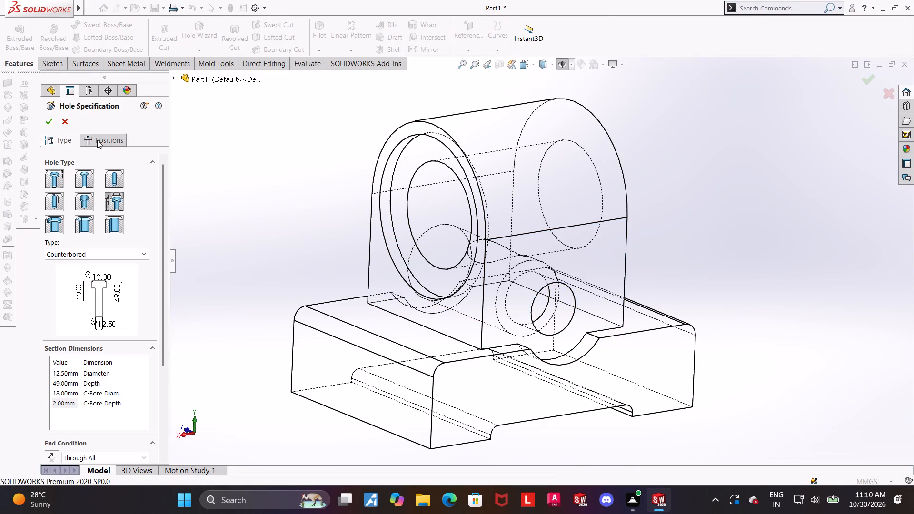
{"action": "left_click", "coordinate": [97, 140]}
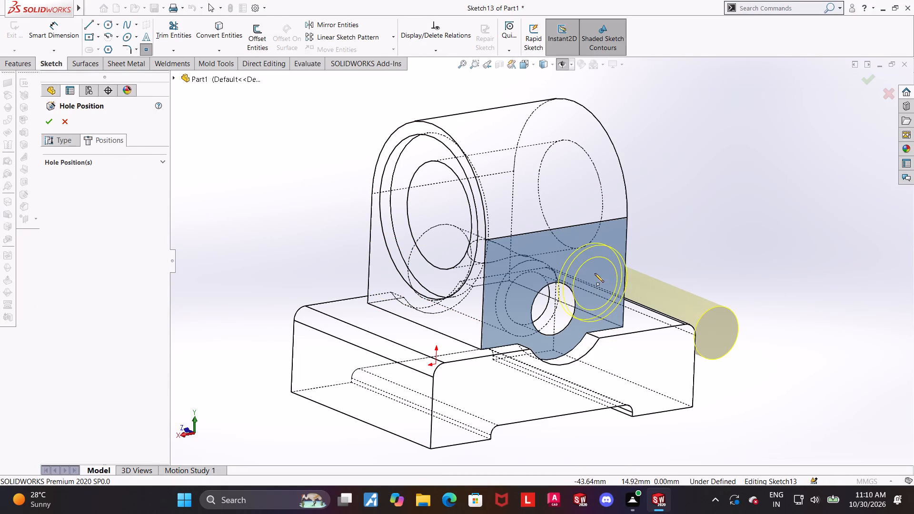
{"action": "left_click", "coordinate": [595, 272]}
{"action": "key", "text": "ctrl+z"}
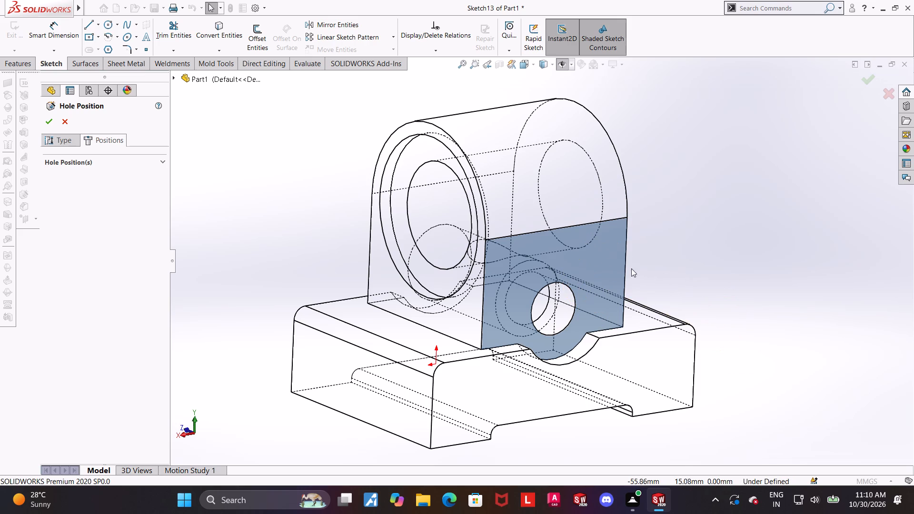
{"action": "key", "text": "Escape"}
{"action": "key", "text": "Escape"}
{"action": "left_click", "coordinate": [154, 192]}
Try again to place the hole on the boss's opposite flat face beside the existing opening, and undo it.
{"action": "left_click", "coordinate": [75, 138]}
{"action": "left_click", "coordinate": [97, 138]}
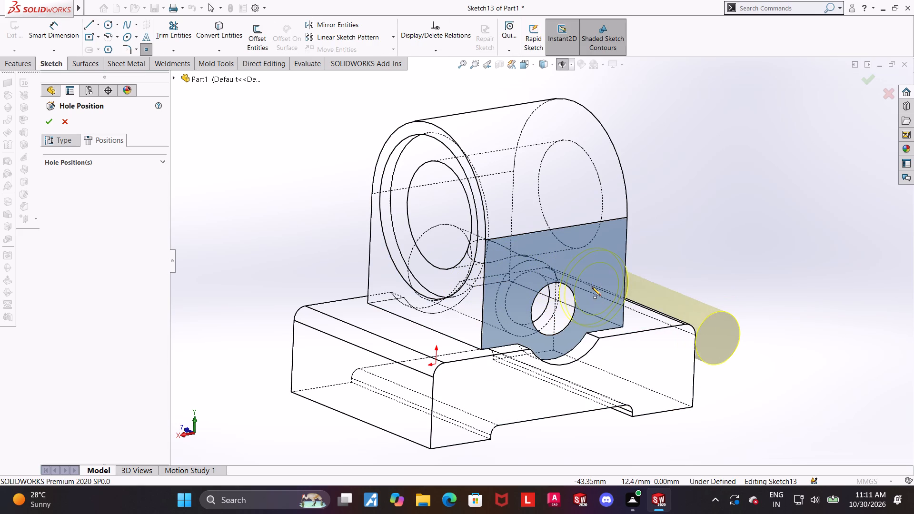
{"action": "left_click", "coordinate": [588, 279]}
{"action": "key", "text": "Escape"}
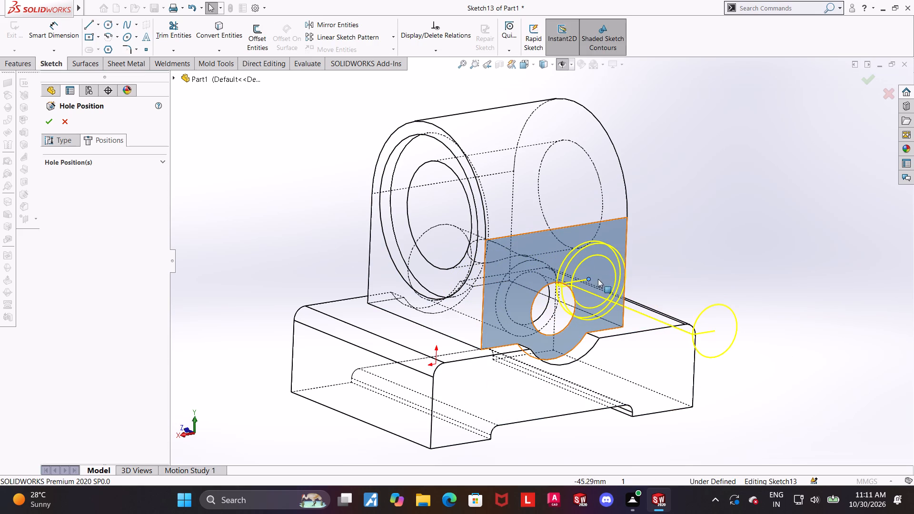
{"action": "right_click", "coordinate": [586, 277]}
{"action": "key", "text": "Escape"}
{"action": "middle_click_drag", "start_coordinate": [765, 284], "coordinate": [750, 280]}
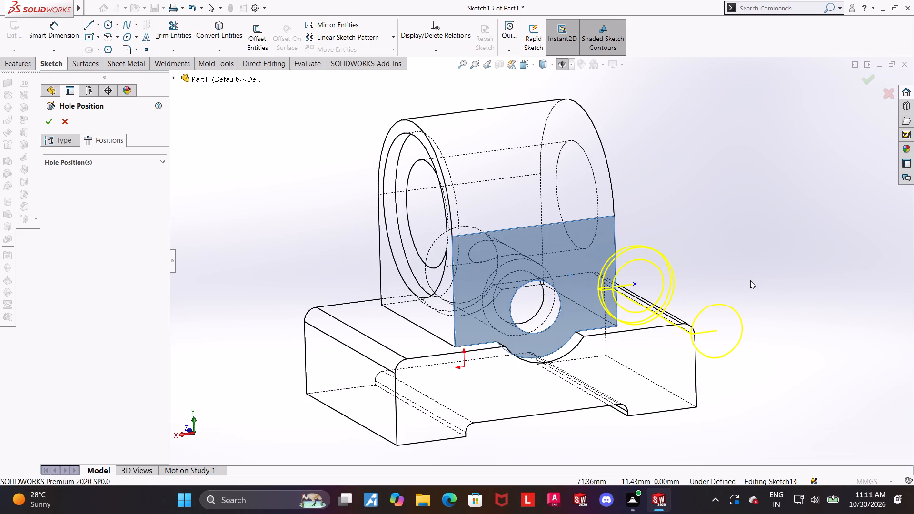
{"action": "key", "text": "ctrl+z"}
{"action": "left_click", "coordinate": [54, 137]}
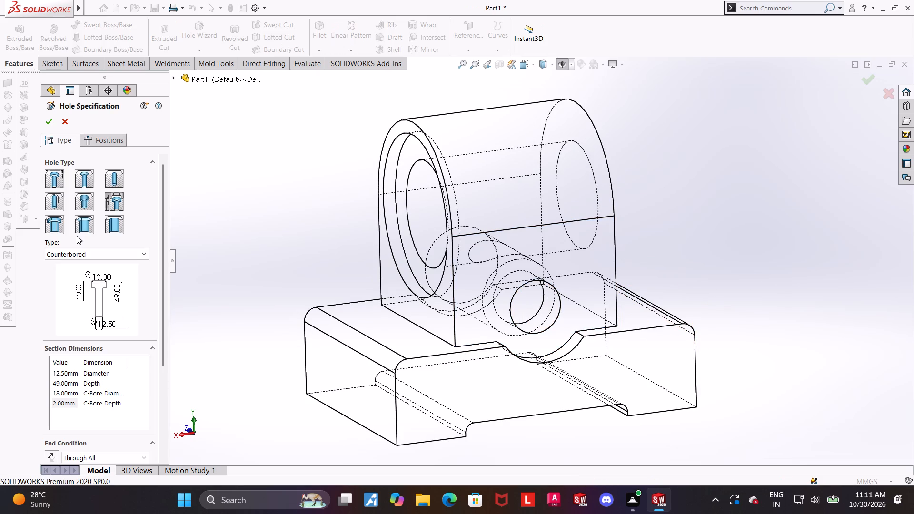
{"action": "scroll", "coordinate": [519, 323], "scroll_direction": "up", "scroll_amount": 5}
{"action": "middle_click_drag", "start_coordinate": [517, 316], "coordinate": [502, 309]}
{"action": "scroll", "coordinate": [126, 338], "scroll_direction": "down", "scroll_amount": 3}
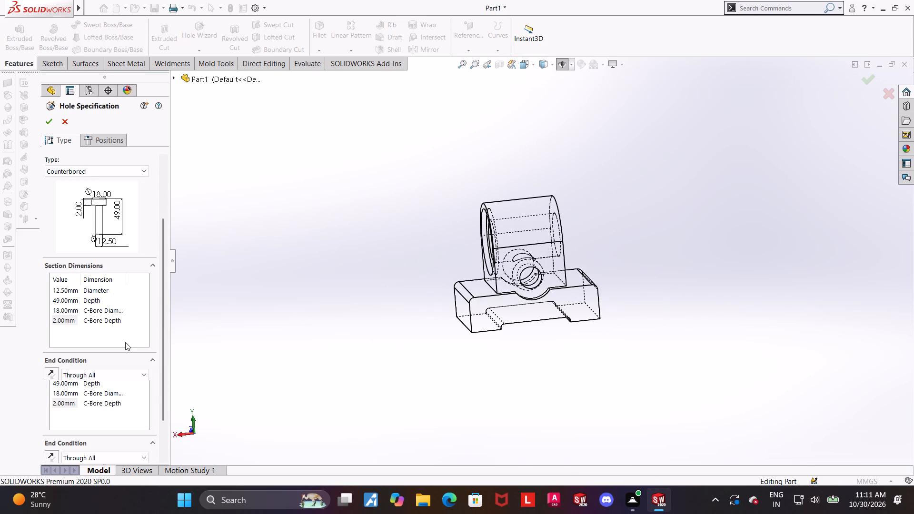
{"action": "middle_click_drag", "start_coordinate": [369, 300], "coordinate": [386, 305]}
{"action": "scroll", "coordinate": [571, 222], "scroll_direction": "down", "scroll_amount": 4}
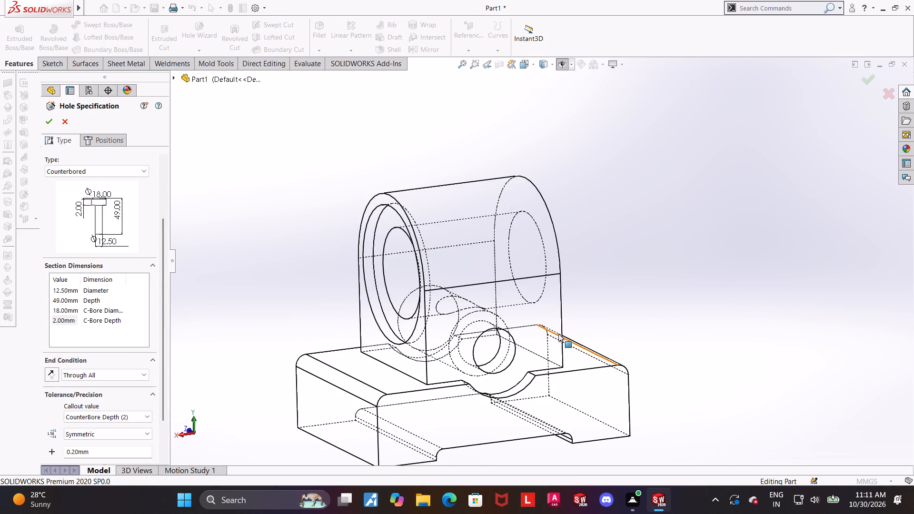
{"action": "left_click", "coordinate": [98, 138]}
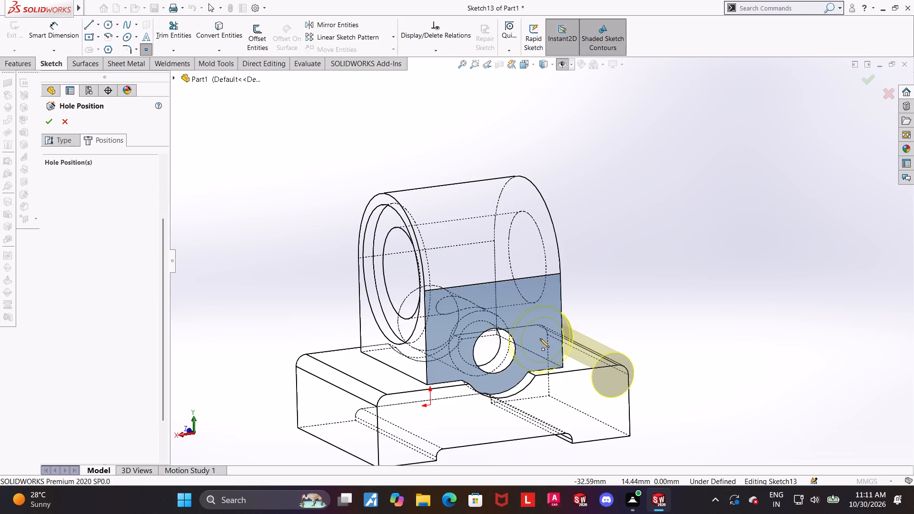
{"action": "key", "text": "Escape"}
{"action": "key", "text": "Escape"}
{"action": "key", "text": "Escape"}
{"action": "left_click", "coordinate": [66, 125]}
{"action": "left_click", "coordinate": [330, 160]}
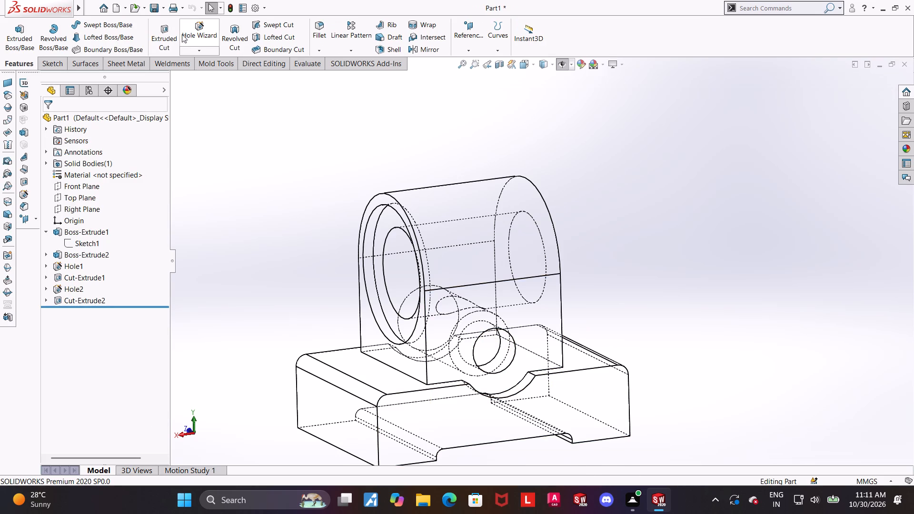
Start a counterbored, through-all Hole Wizard hole and give its 12.5 mm through-hole diameter a Limit tolerance with 0.2 mm plus value.
{"action": "left_click", "coordinate": [195, 36]}
{"action": "left_click_drag", "start_coordinate": [163, 314], "coordinate": [169, 371]}
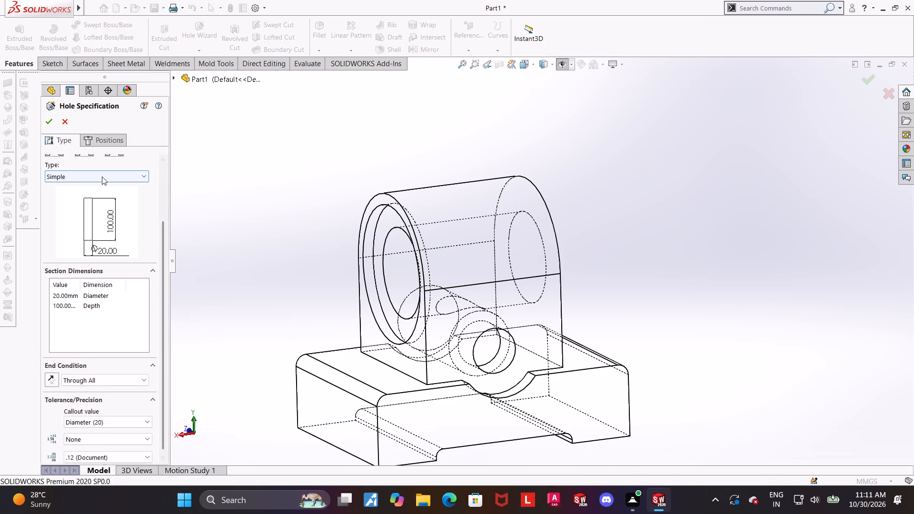
{"action": "left_click", "coordinate": [102, 177]}
{"action": "left_click", "coordinate": [90, 245]}
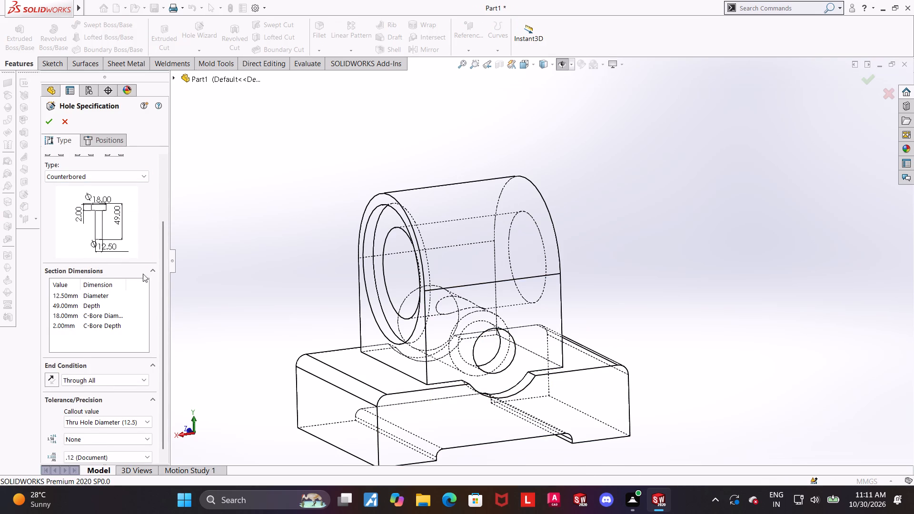
{"action": "left_click_drag", "start_coordinate": [163, 284], "coordinate": [161, 332]}
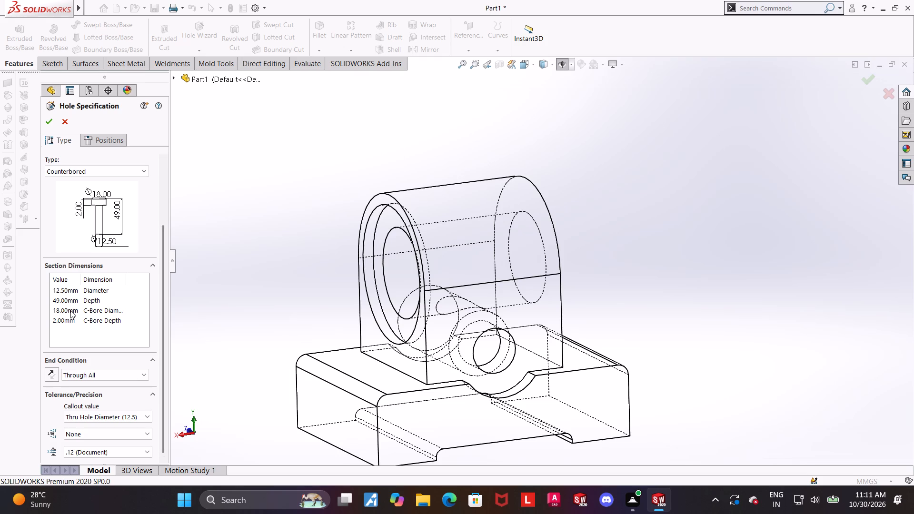
{"action": "left_click_drag", "start_coordinate": [168, 335], "coordinate": [169, 353]}
{"action": "left_click", "coordinate": [108, 434]}
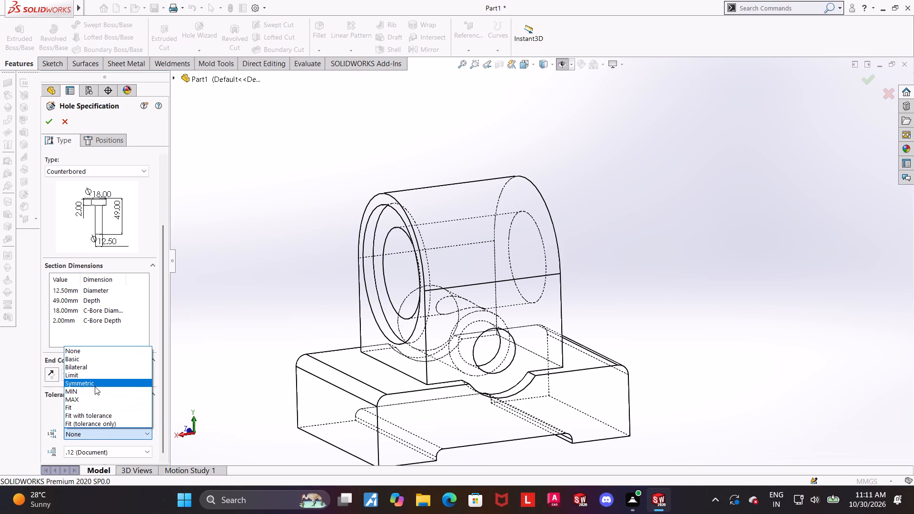
{"action": "left_click", "coordinate": [94, 381]}
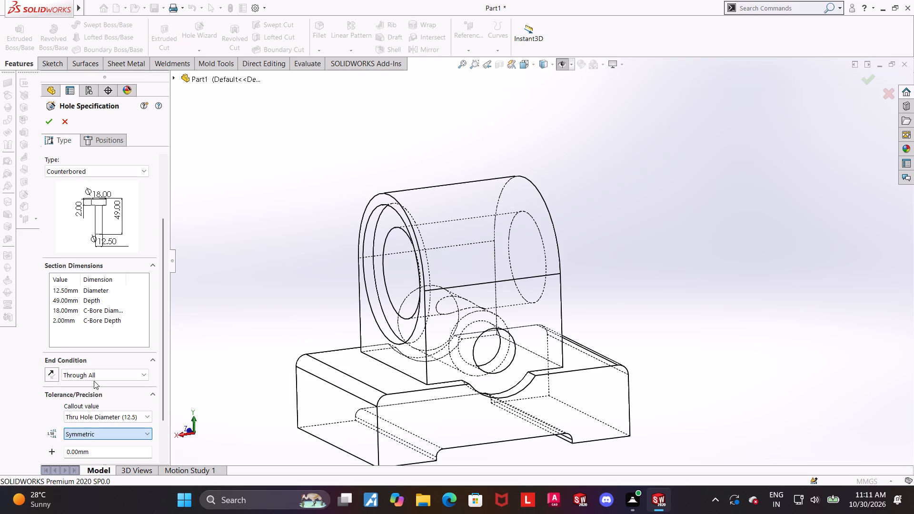
{"action": "left_click_drag", "start_coordinate": [97, 448], "coordinate": [0, 444]}
{"action": "type", "text": "0.2"}
{"action": "key", "text": "Return"}
{"action": "left_click", "coordinate": [283, 359]}
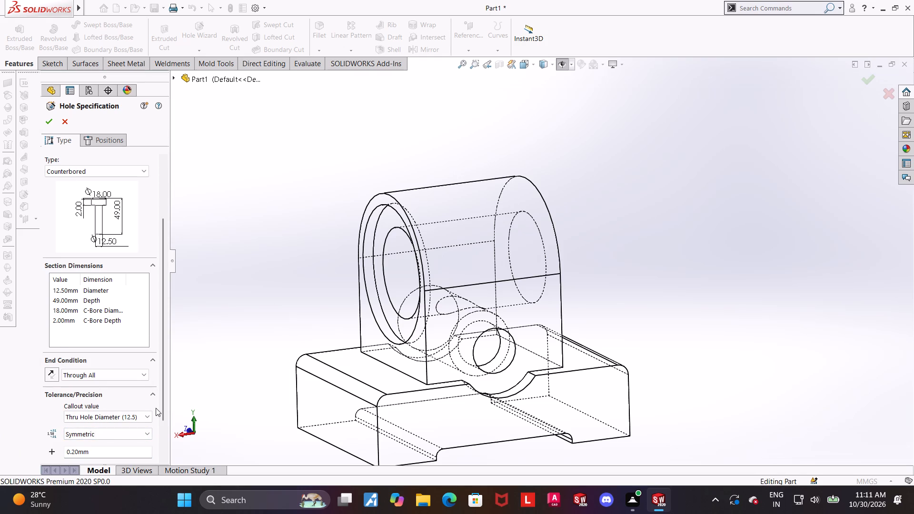
{"action": "left_click", "coordinate": [144, 435]}
{"action": "left_click", "coordinate": [101, 371]}
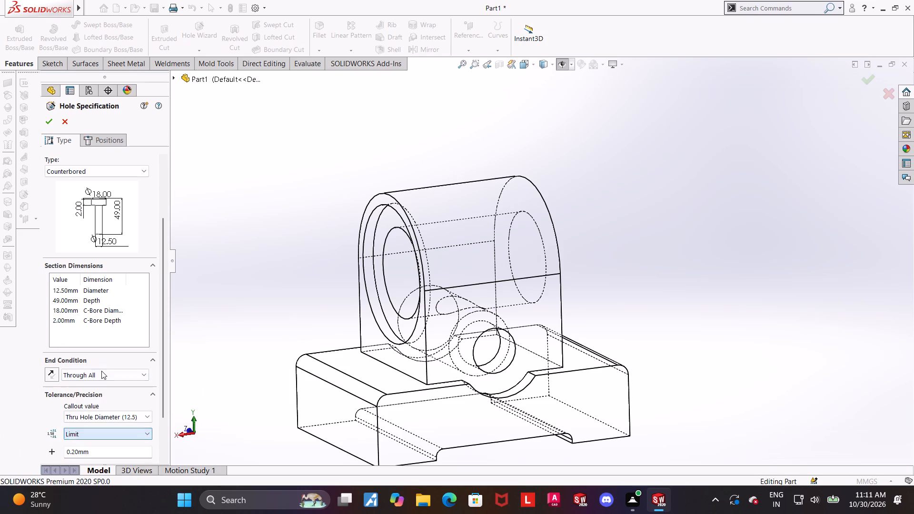
Give the 18 mm counterbore diameter a Bilateral tolerance with a plus value of 0.1 mm.
{"action": "left_click", "coordinate": [107, 418]}
{"action": "left_click", "coordinate": [99, 436]}
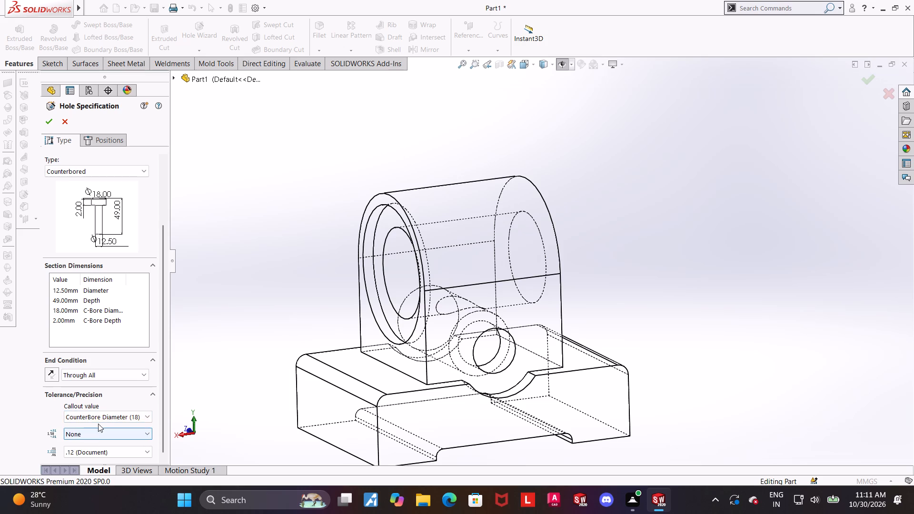
{"action": "left_click", "coordinate": [108, 434]}
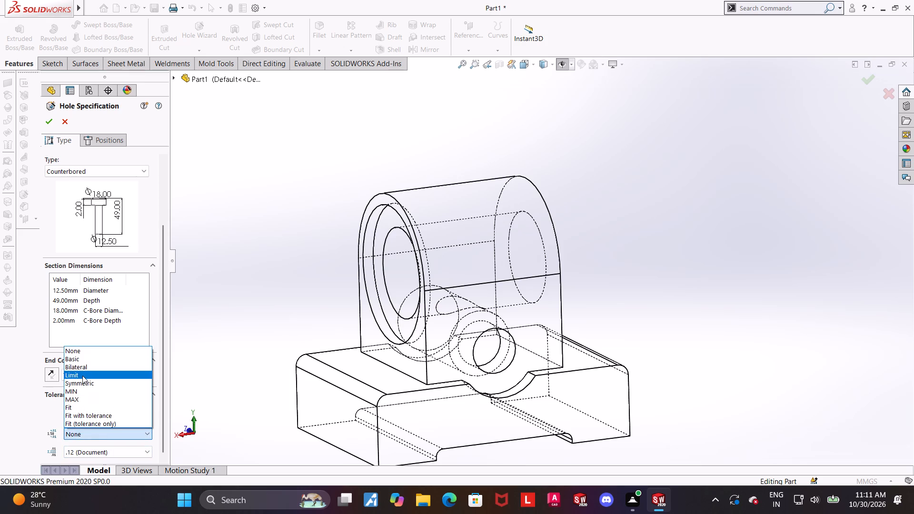
{"action": "left_click", "coordinate": [84, 369]}
{"action": "left_click_drag", "start_coordinate": [115, 452], "coordinate": [0, 405]}
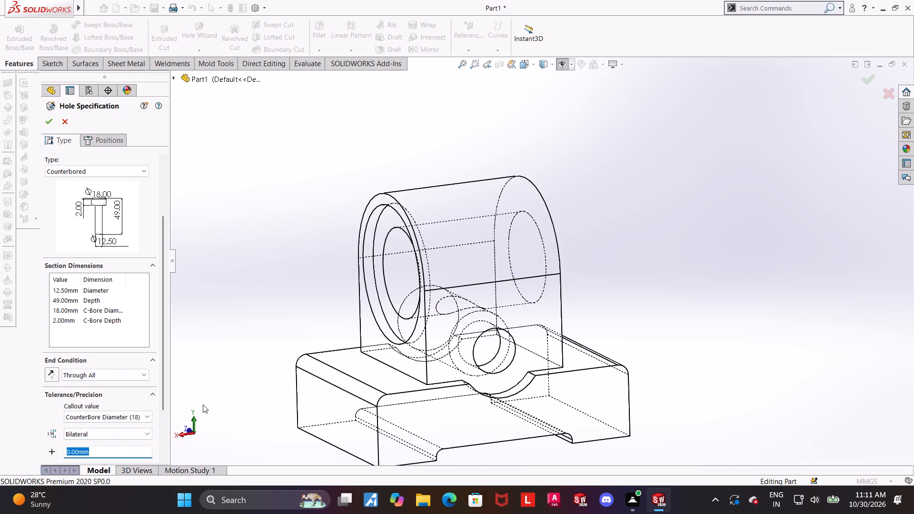
{"action": "type", "text": "-.2"}
{"action": "key", "text": "BackSpace"}
{"action": "key", "text": "BackSpace"}
{"action": "key", "text": "BackSpace"}
{"action": "key", "text": "BackSpace"}
{"action": "key", "text": "BackSpace"}
{"action": "key", "text": "minus"}
{"action": "key", "text": "BackSpace"}
{"action": "type", "text": "0/"}
{"action": "key", "text": "BackSpace"}
{"action": "type", "text": ".2"}
{"action": "key", "text": "BackSpace"}
{"action": "key", "text": "1"}
{"action": "key", "text": "Return"}
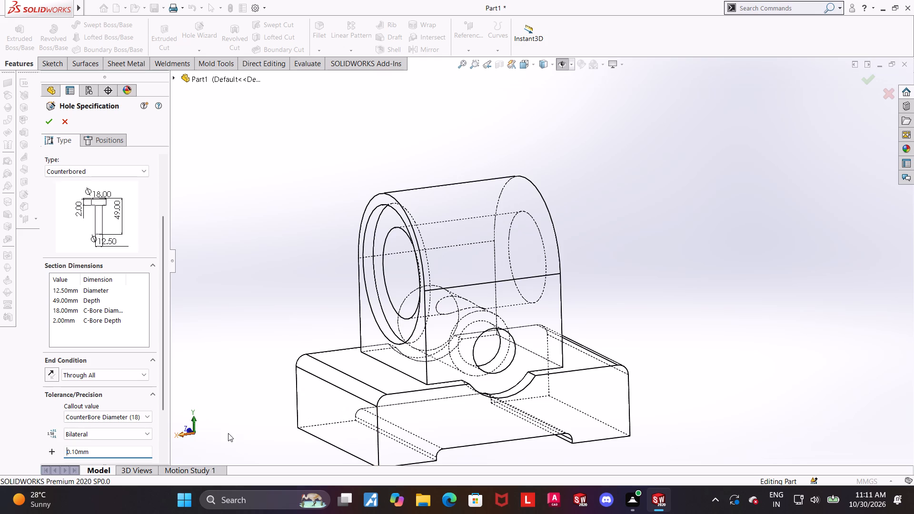
{"action": "left_click", "coordinate": [238, 362]}
Give the 2 mm counterbore depth a Symmetric tolerance of 0.2 mm.
{"action": "left_click", "coordinate": [136, 420]}
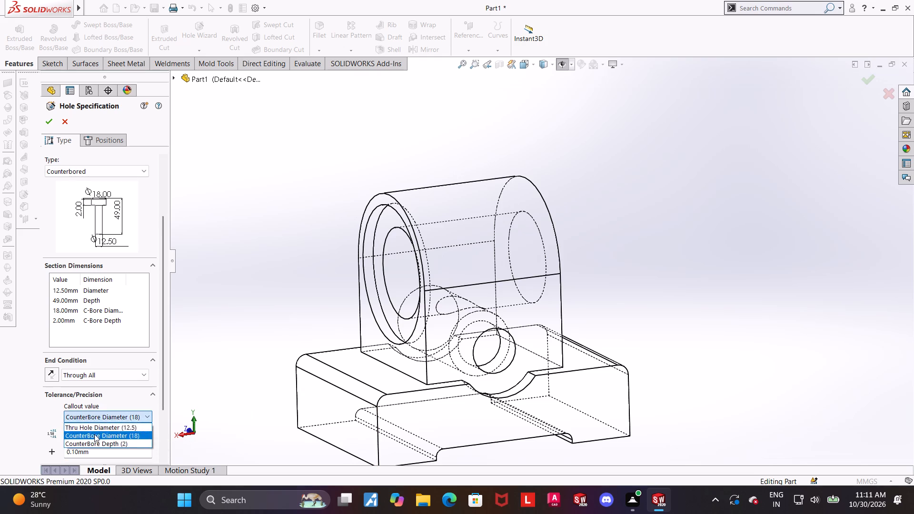
{"action": "left_click", "coordinate": [97, 445]}
{"action": "left_click", "coordinate": [100, 435]}
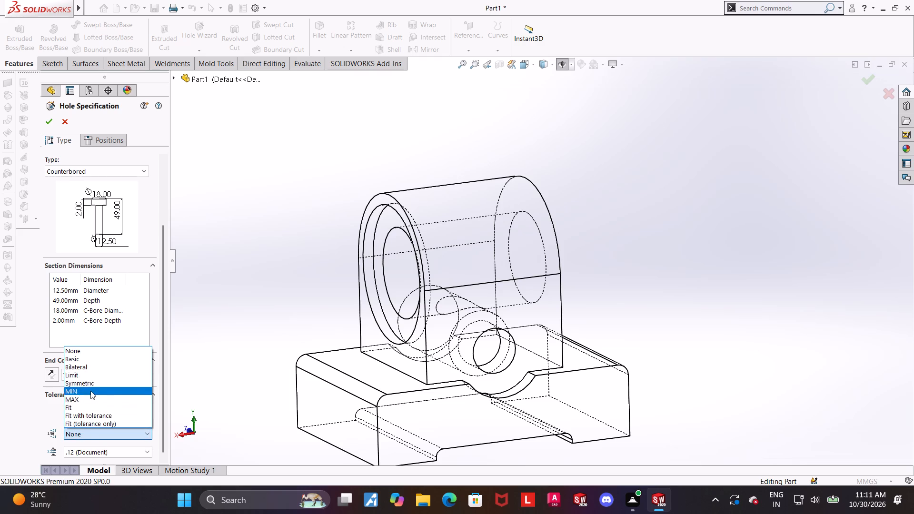
{"action": "left_click", "coordinate": [91, 381]}
{"action": "left_click_drag", "start_coordinate": [104, 455], "coordinate": [0, 421]}
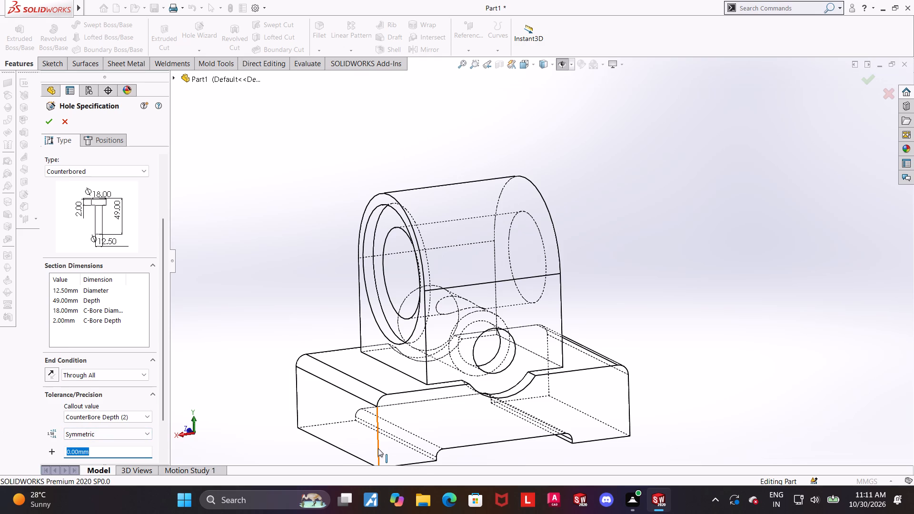
{"action": "type", "text": "0.2"}
{"action": "key", "text": "Return"}
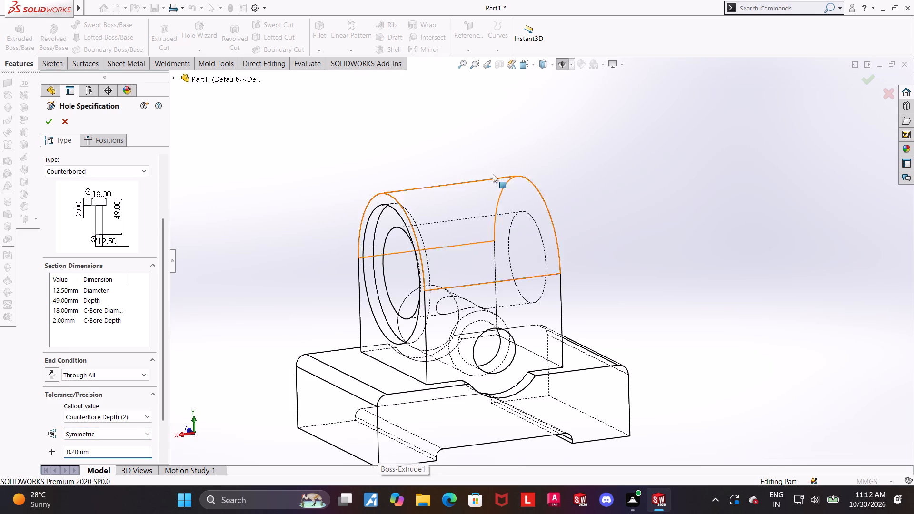
Place the counterbored hole on the boss's flat back face beside the existing round opening.
{"action": "left_click", "coordinate": [116, 137]}
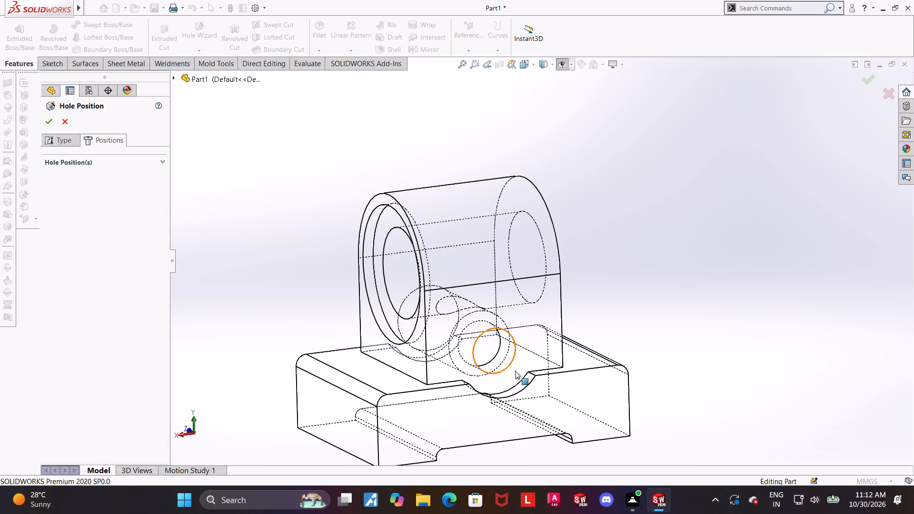
{"action": "left_click", "coordinate": [529, 342]}
{"action": "left_click", "coordinate": [526, 343]}
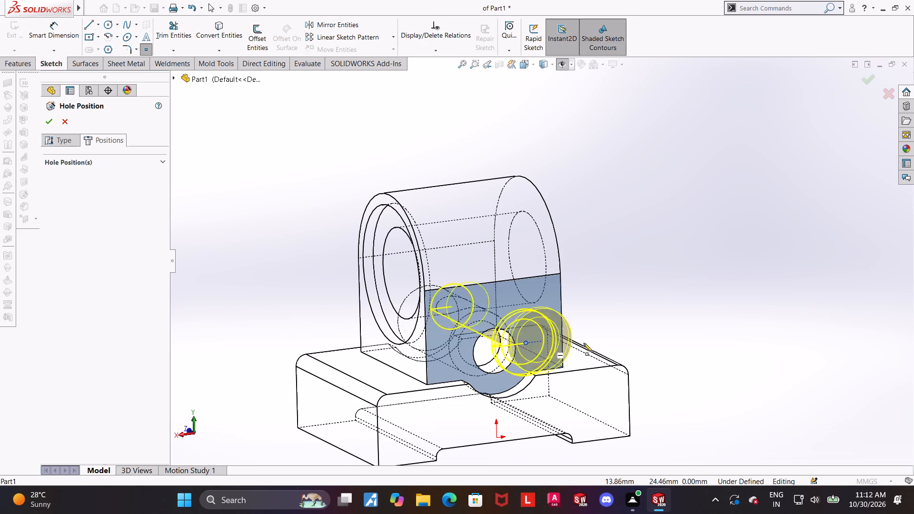
{"action": "key", "text": "Escape"}
From the back view, make the hole's position point concentric with the existing 12.5 mm circular edge.
{"action": "left_click", "coordinate": [519, 63]}
{"action": "left_click", "coordinate": [442, 316]}
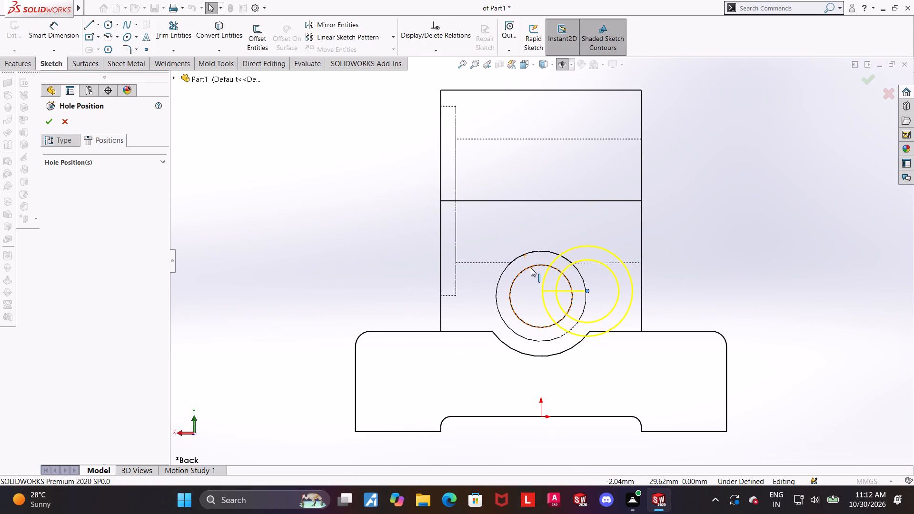
{"action": "left_click", "coordinate": [530, 268]}
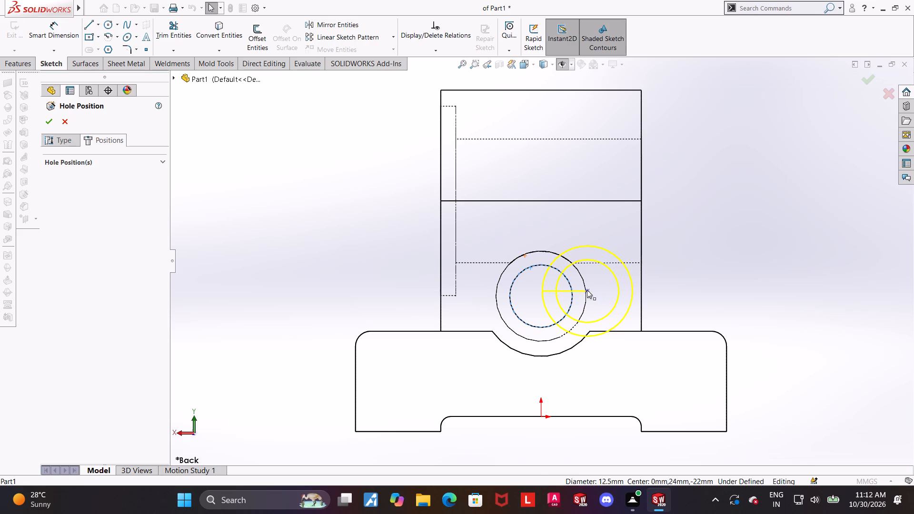
{"action": "left_click", "coordinate": [587, 290], "text": "ctrl"}
{"action": "left_click", "coordinate": [47, 285]}
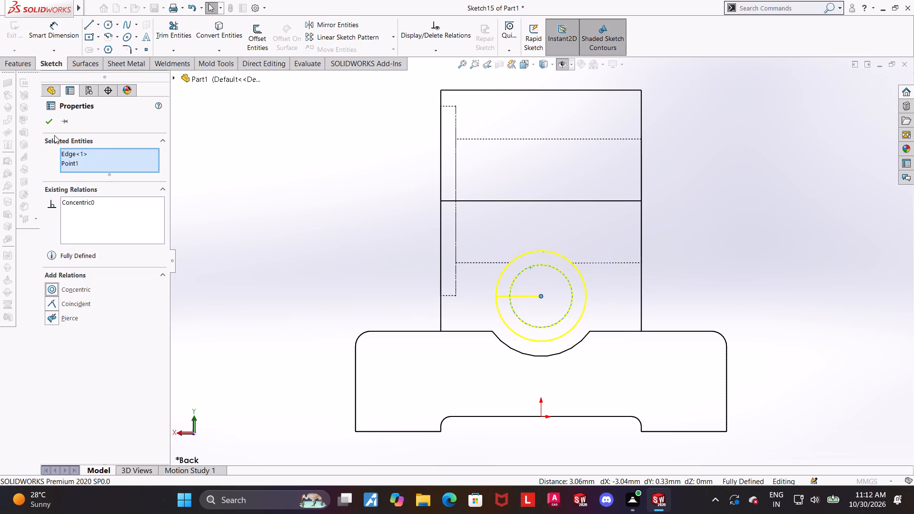
{"action": "left_click", "coordinate": [53, 122]}
{"action": "left_click", "coordinate": [372, 290]}
Switch the display to Shaded With Edges and examine the boss from both hole sides.
{"action": "middle_click_drag", "start_coordinate": [434, 295], "coordinate": [524, 317]}
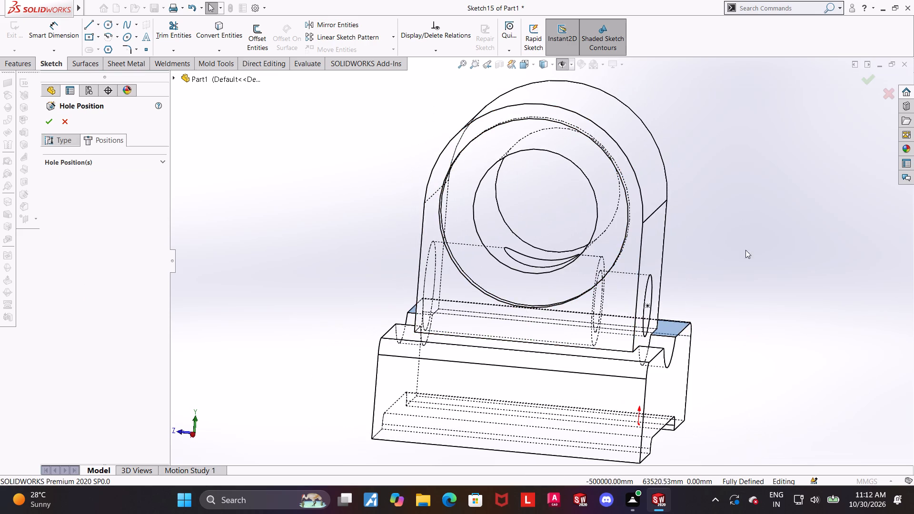
{"action": "middle_click_drag", "start_coordinate": [742, 257], "coordinate": [723, 273]}
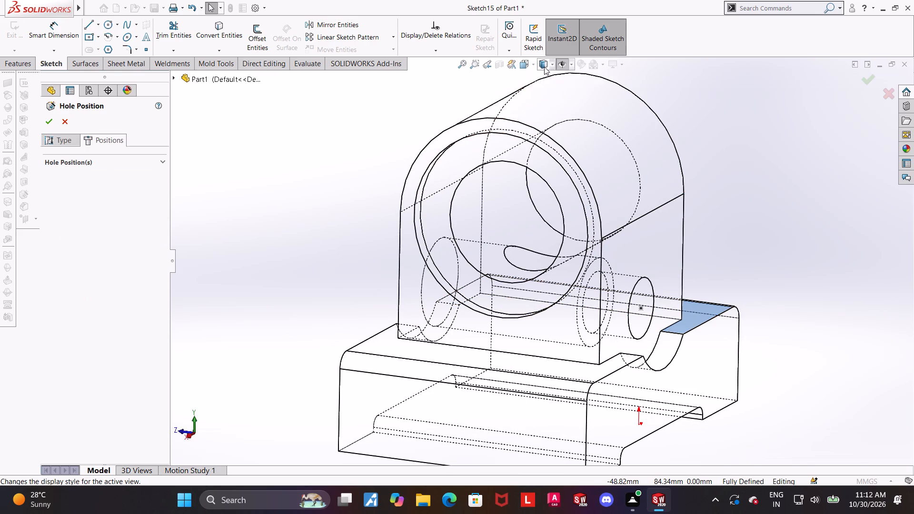
{"action": "left_click", "coordinate": [544, 67]}
{"action": "left_click", "coordinate": [546, 81]}
{"action": "middle_click_drag", "start_coordinate": [722, 304], "coordinate": [711, 307]}
{"action": "middle_click_drag", "start_coordinate": [696, 310], "coordinate": [662, 310]}
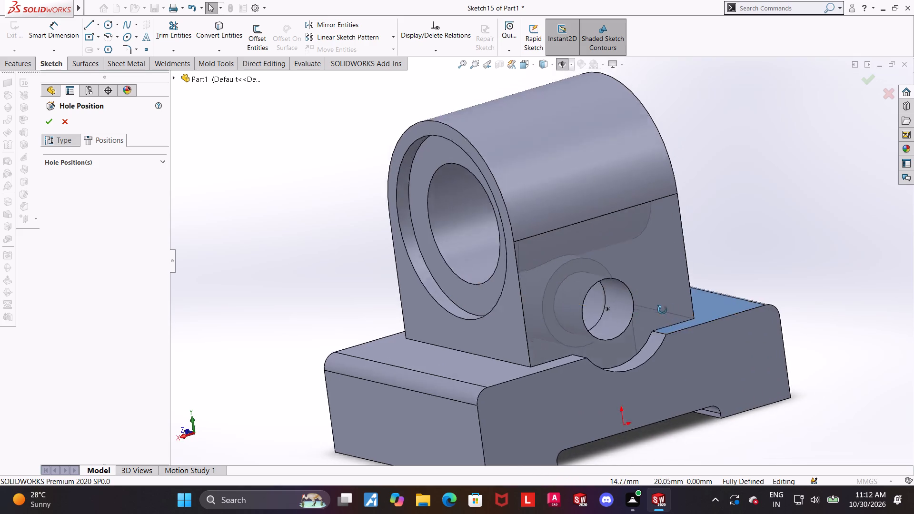
{"action": "middle_click_drag", "start_coordinate": [662, 310], "coordinate": [750, 304]}
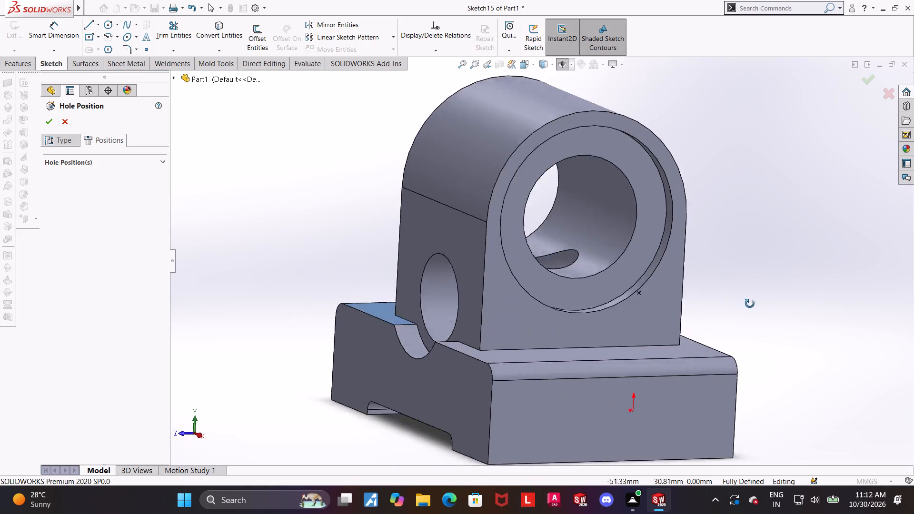
{"action": "middle_click_drag", "start_coordinate": [750, 304], "coordinate": [689, 316]}
Review the counterbored hole's specification and preview on the boss, and finish the hole.
{"action": "left_click", "coordinate": [53, 143]}
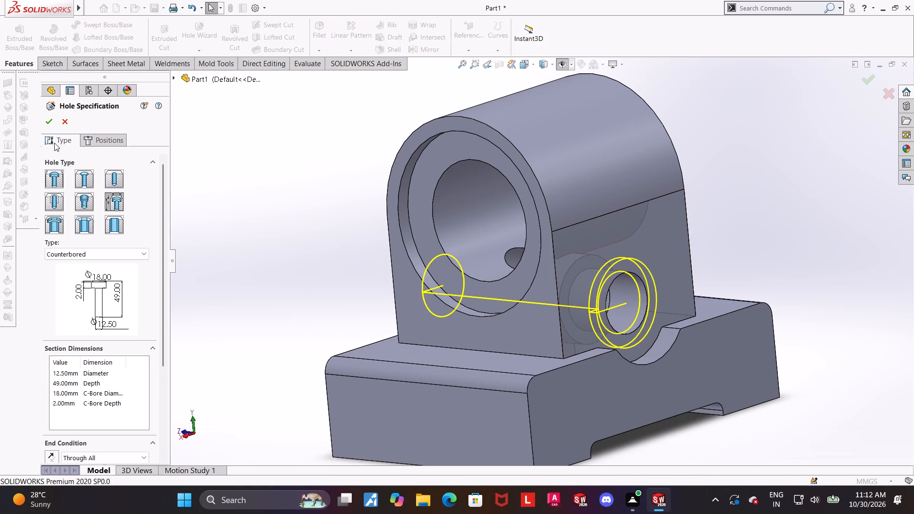
{"action": "middle_click_drag", "start_coordinate": [634, 308], "coordinate": [628, 278]}
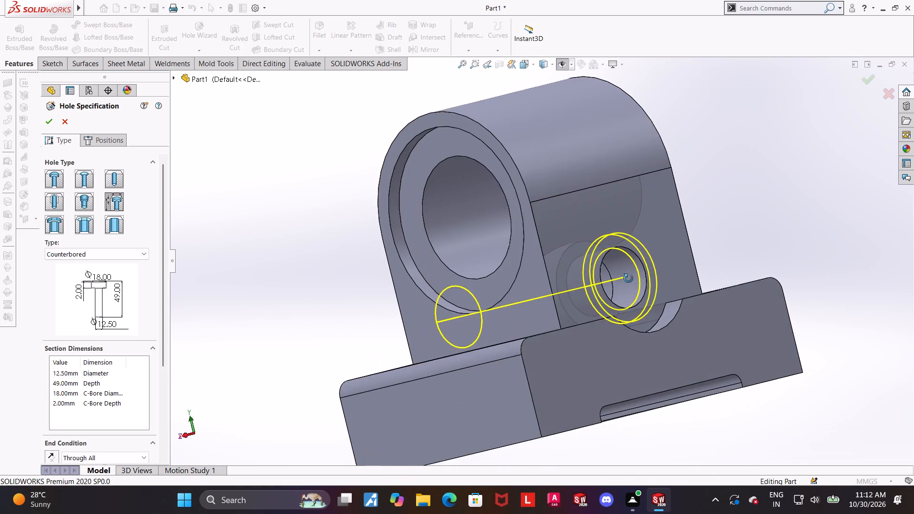
{"action": "middle_click_drag", "start_coordinate": [628, 278], "coordinate": [634, 287]}
{"action": "left_click", "coordinate": [46, 118]}
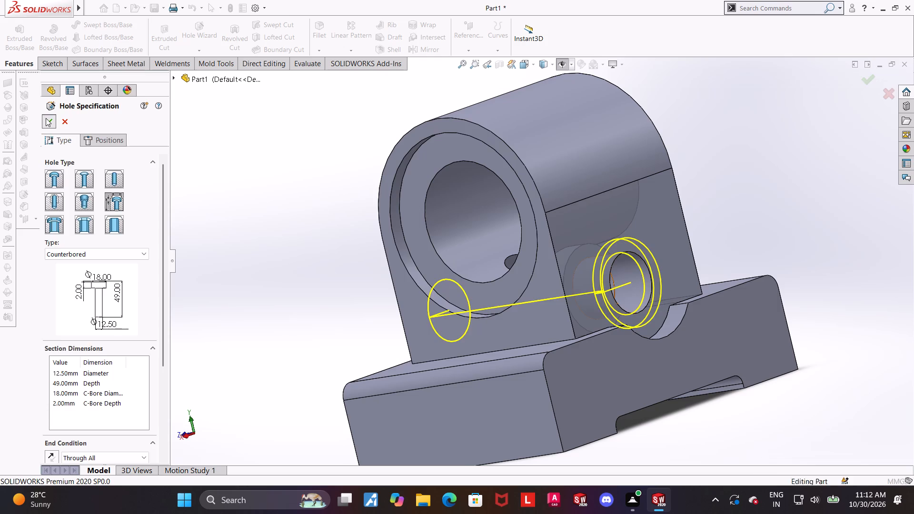
{"action": "left_click", "coordinate": [778, 251]}
Create a section view on the Right Plane and examine the boss's cross hole and its counterbores.
{"action": "middle_click_drag", "start_coordinate": [765, 251], "coordinate": [800, 254]}
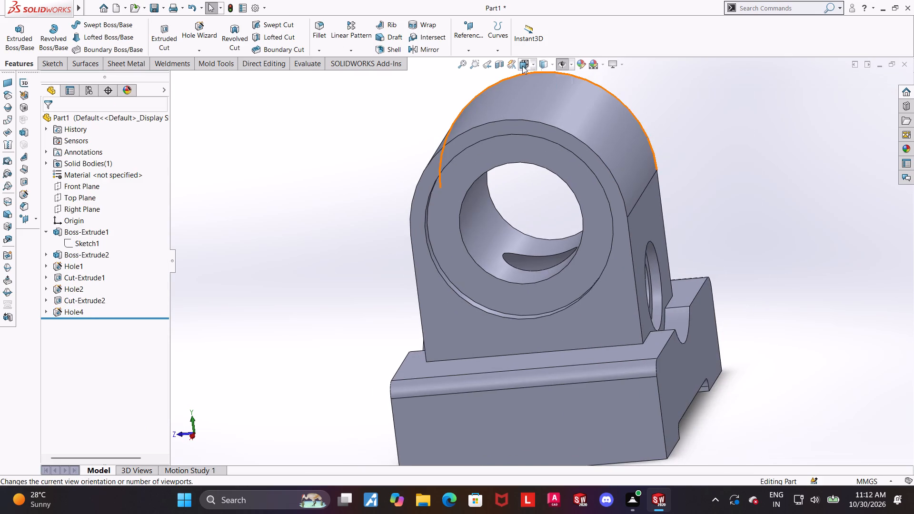
{"action": "left_click", "coordinate": [522, 66]}
{"action": "left_click", "coordinate": [453, 304]}
{"action": "left_click", "coordinate": [501, 68]}
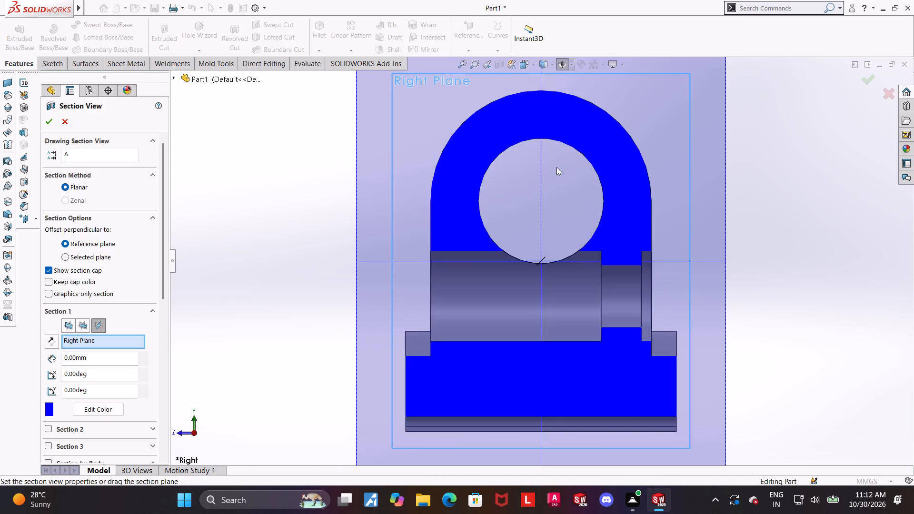
{"action": "left_click", "coordinate": [47, 124]}
{"action": "left_click", "coordinate": [726, 298]}
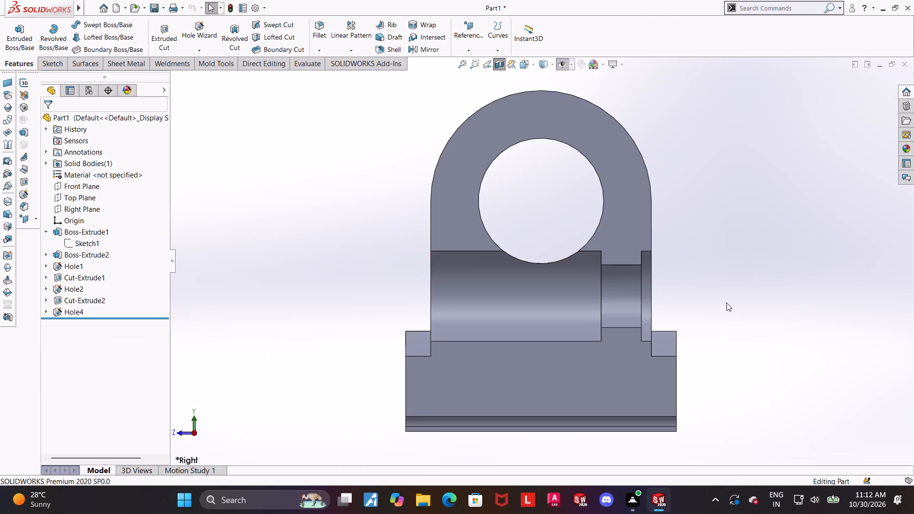
{"action": "scroll", "coordinate": [693, 333], "scroll_direction": "down", "scroll_amount": 2}
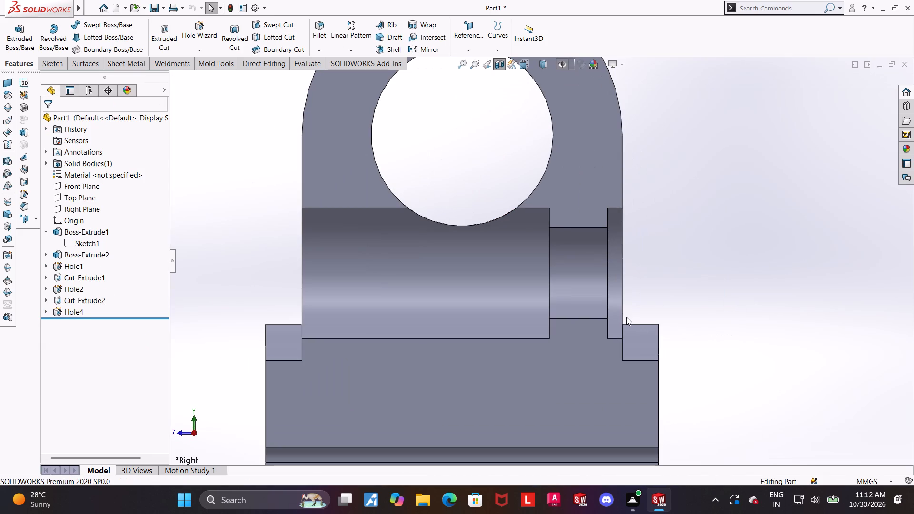
Measure the distance between the boss's small counterbore floor and the base's adjacent side face in the section view.
{"action": "scroll", "coordinate": [626, 317], "scroll_direction": "up", "scroll_amount": 1}
{"action": "middle_click_drag", "start_coordinate": [673, 294], "coordinate": [649, 303]}
{"action": "left_click", "coordinate": [306, 66]}
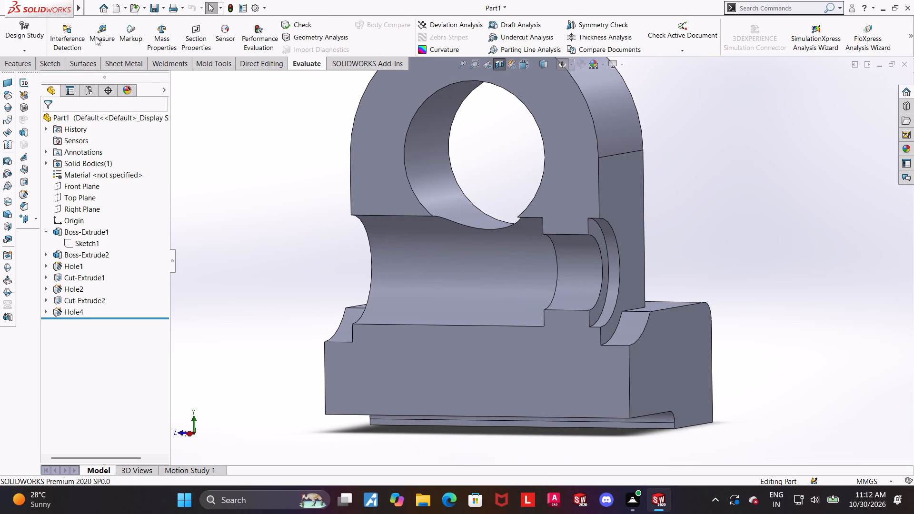
{"action": "left_click", "coordinate": [96, 37]}
{"action": "scroll", "coordinate": [685, 287], "scroll_direction": "down", "scroll_amount": 3}
{"action": "middle_click_drag", "start_coordinate": [555, 301], "coordinate": [541, 297]}
{"action": "left_click", "coordinate": [498, 304]}
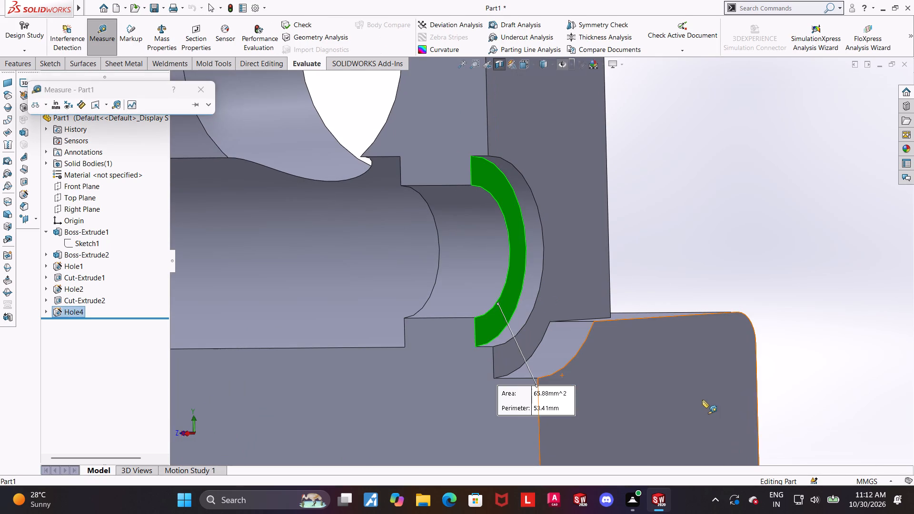
{"action": "left_click", "coordinate": [702, 400]}
{"action": "scroll", "coordinate": [716, 397], "scroll_direction": "up", "scroll_amount": 3}
{"action": "scroll", "coordinate": [596, 373], "scroll_direction": "down", "scroll_amount": 1}
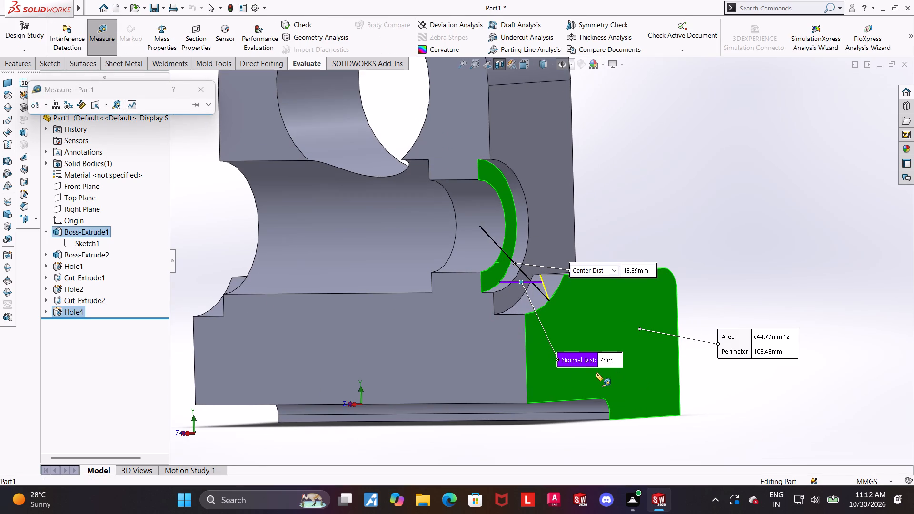
{"action": "key", "text": "Escape"}
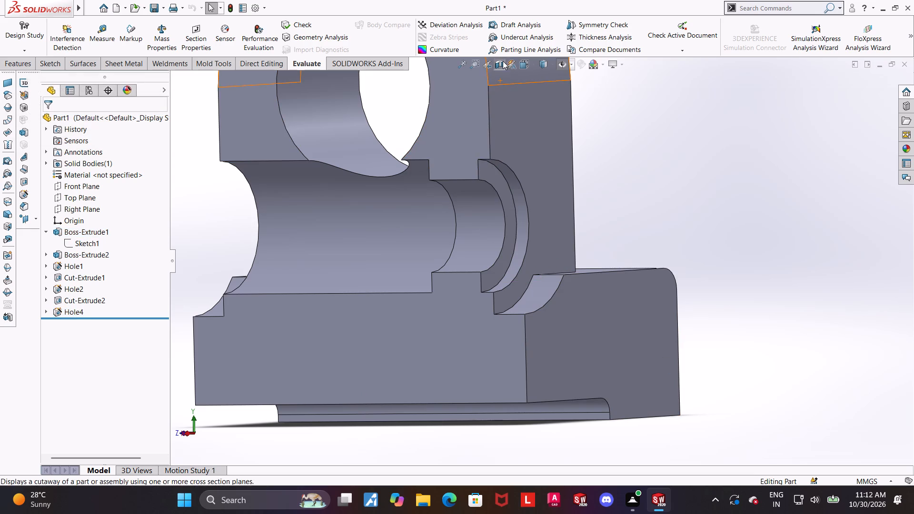
Turn off the section view and return the model to the isometric view.
{"action": "left_click", "coordinate": [502, 61]}
{"action": "scroll", "coordinate": [727, 233], "scroll_direction": "up", "scroll_amount": 1}
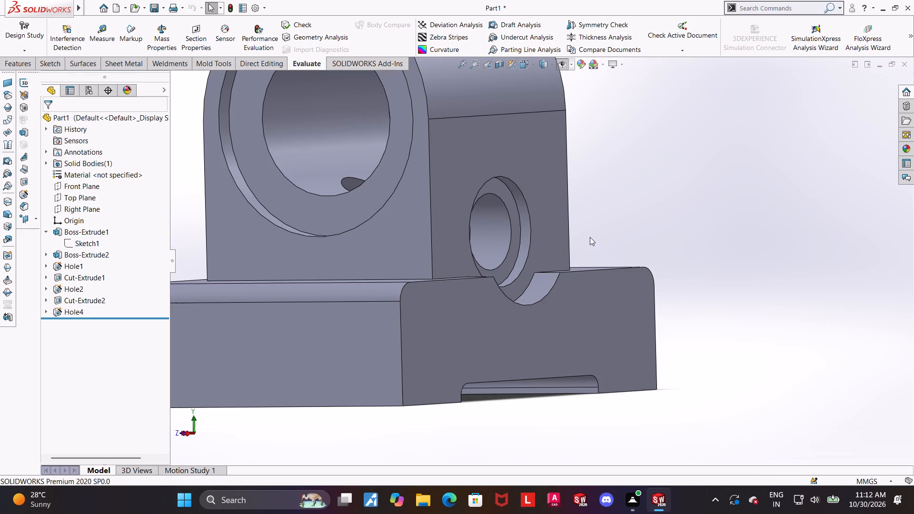
{"action": "middle_click_drag", "start_coordinate": [675, 231], "coordinate": [703, 275]}
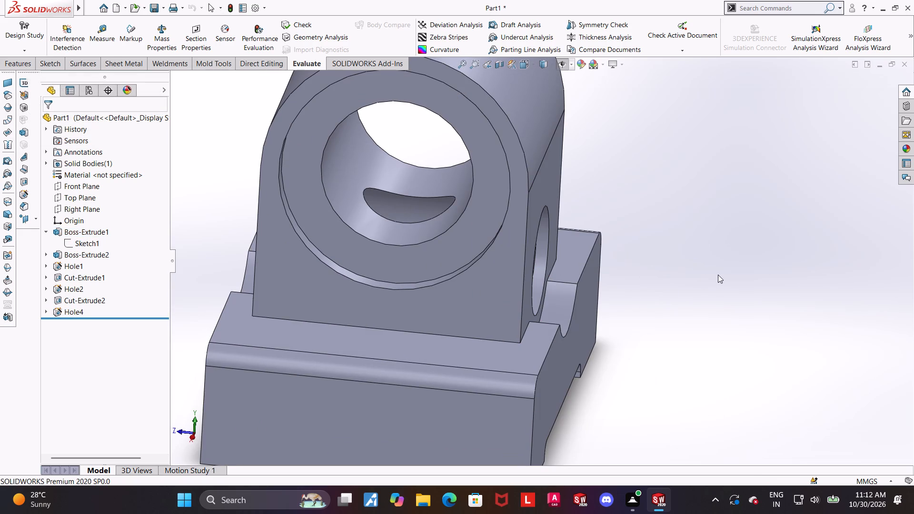
{"action": "key", "text": "ctrl+7"}
{"action": "scroll", "coordinate": [708, 288], "scroll_direction": "up", "scroll_amount": 1}
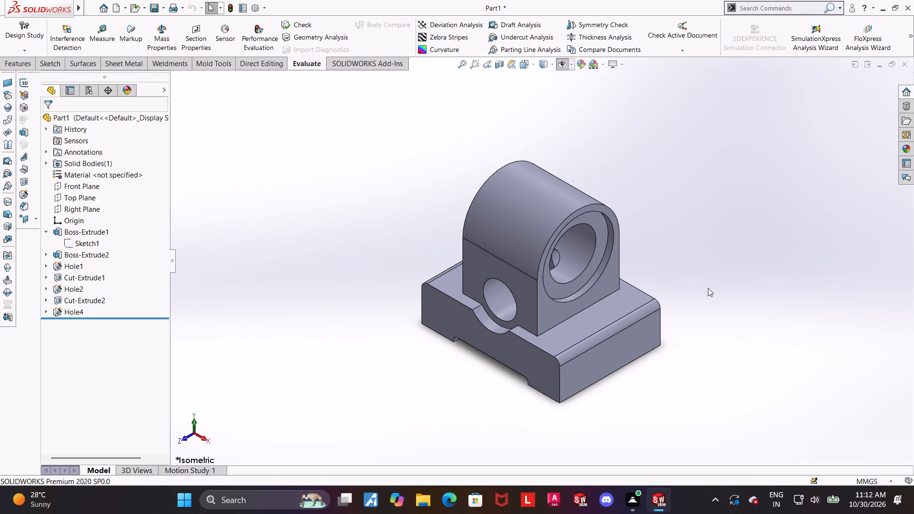
{"action": "scroll", "coordinate": [654, 237], "scroll_direction": "down", "scroll_amount": 1}
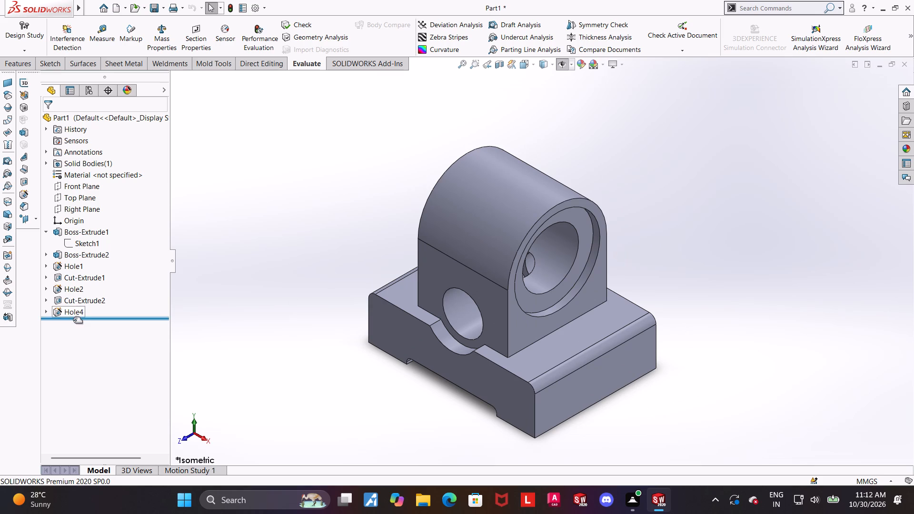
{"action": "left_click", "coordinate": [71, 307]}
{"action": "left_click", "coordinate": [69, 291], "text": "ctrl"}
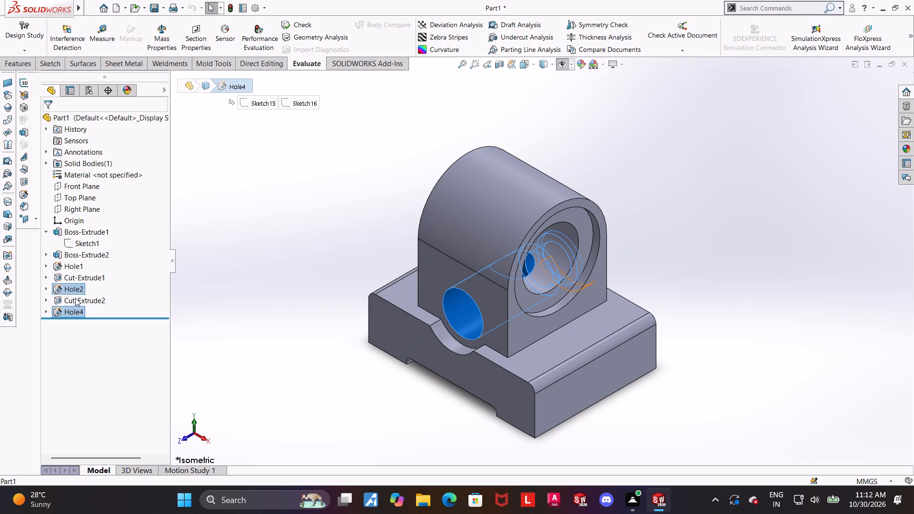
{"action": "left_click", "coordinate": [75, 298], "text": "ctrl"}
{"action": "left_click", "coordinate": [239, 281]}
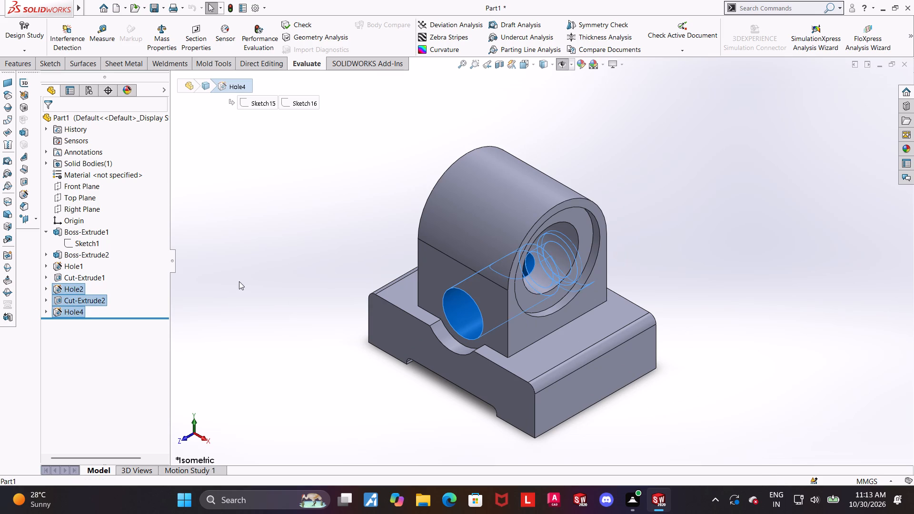
Apply a white colour appearance to the features Hole1, Hole2 and Hole4.
{"action": "left_click", "coordinate": [75, 311], "text": "ctrl"}
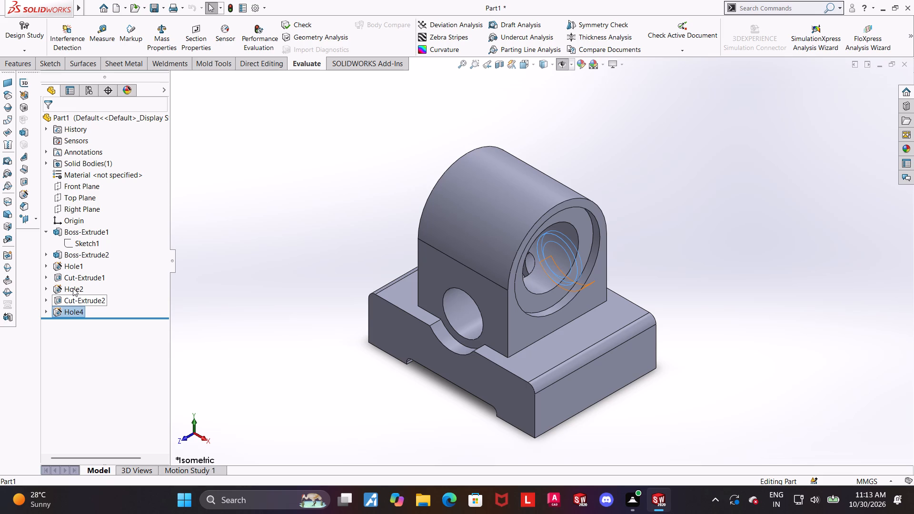
{"action": "left_click", "coordinate": [73, 288], "text": "ctrl"}
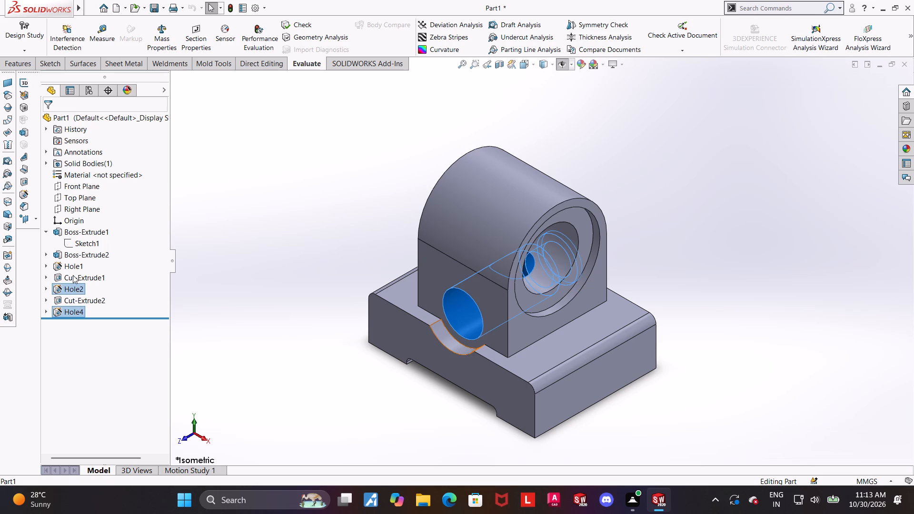
{"action": "left_click", "coordinate": [73, 263], "text": "ctrl"}
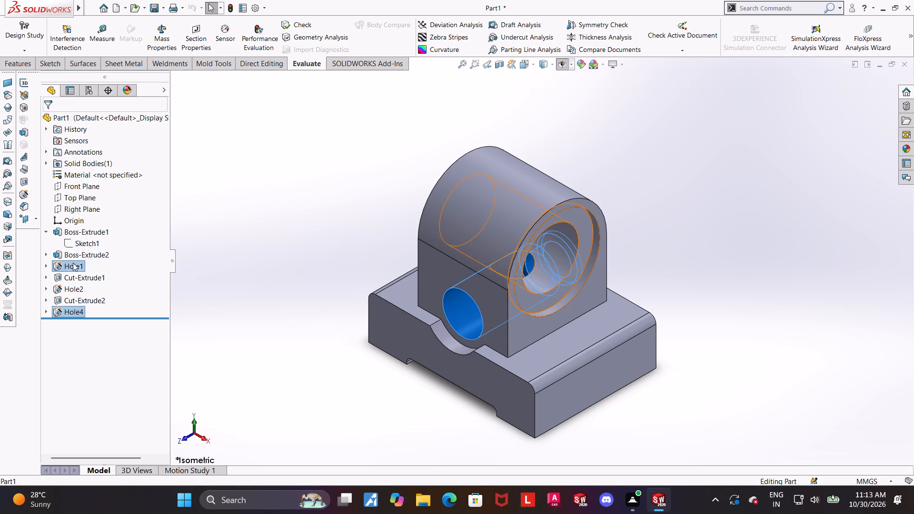
{"action": "right_click", "coordinate": [264, 255]}
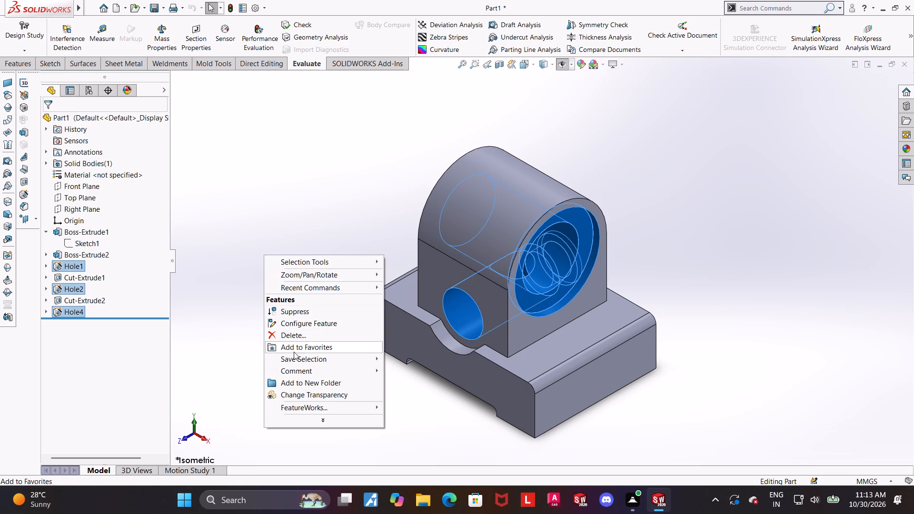
{"action": "right_click", "coordinate": [167, 257]}
{"action": "left_click", "coordinate": [206, 242]}
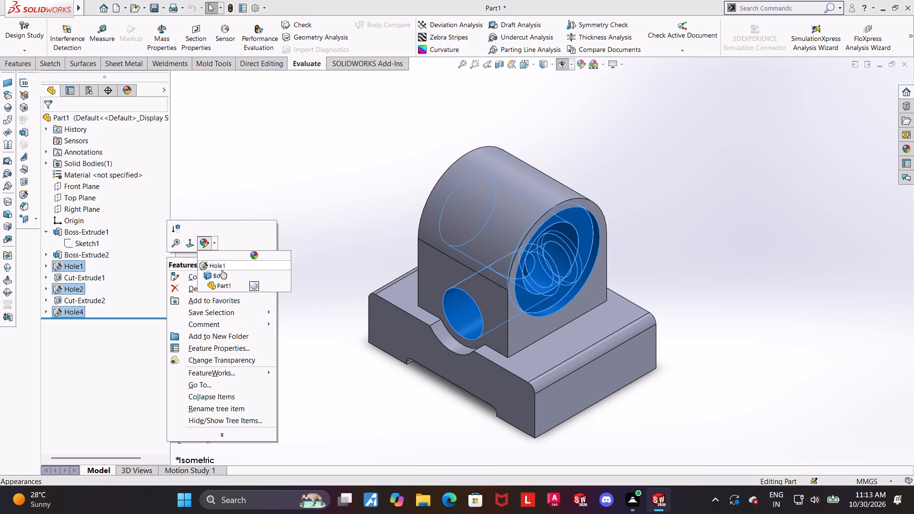
{"action": "left_click", "coordinate": [222, 270]}
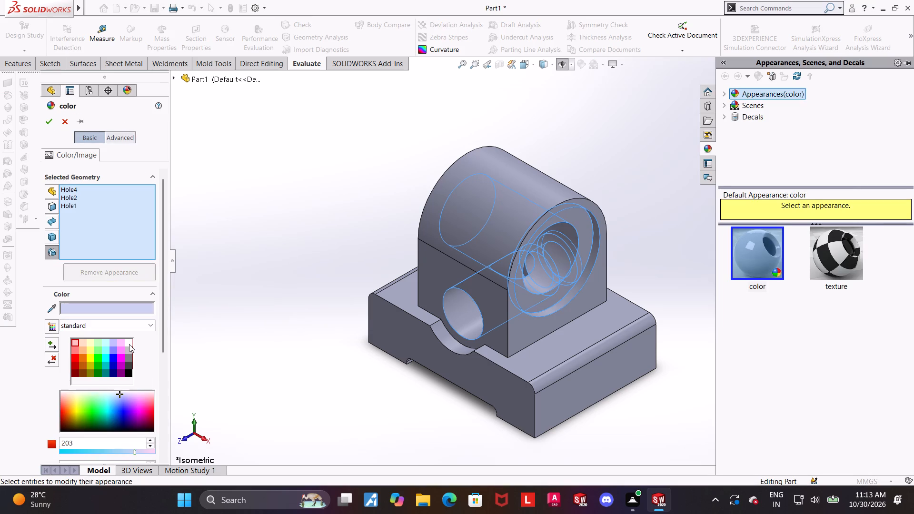
{"action": "left_click", "coordinate": [129, 344]}
{"action": "left_click", "coordinate": [51, 124]}
{"action": "left_click", "coordinate": [342, 244]}
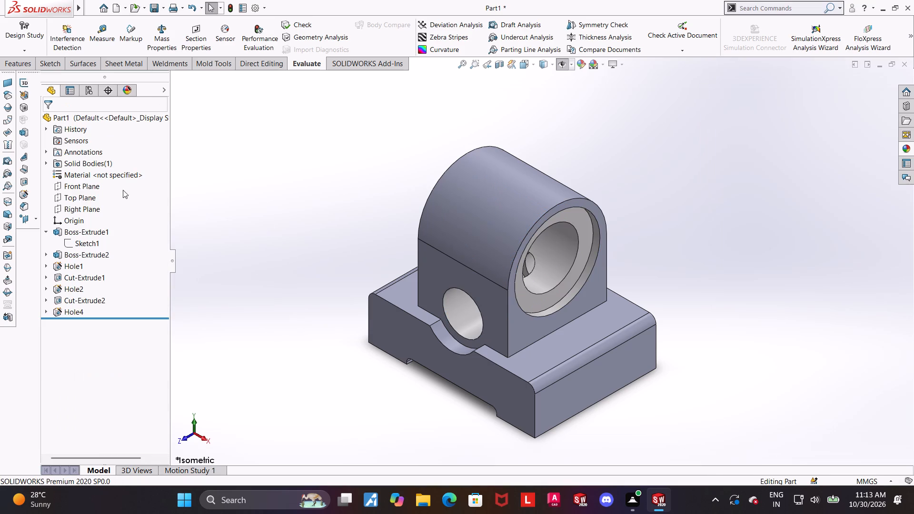
Apply a teal colour appearance to the whole part.
{"action": "right_click", "coordinate": [95, 120]}
{"action": "left_click", "coordinate": [120, 108]}
{"action": "left_click", "coordinate": [130, 127]}
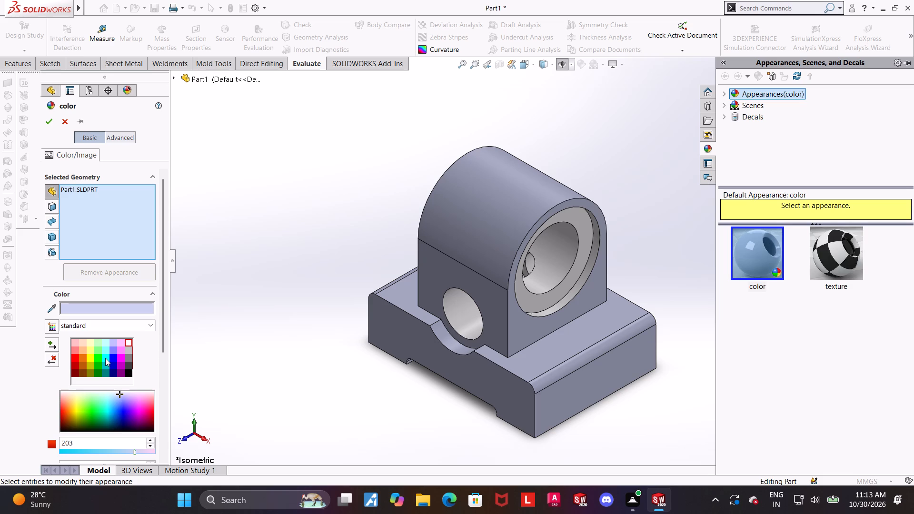
{"action": "left_click", "coordinate": [105, 358]}
{"action": "left_click", "coordinate": [106, 366]}
{"action": "left_click", "coordinate": [105, 357]}
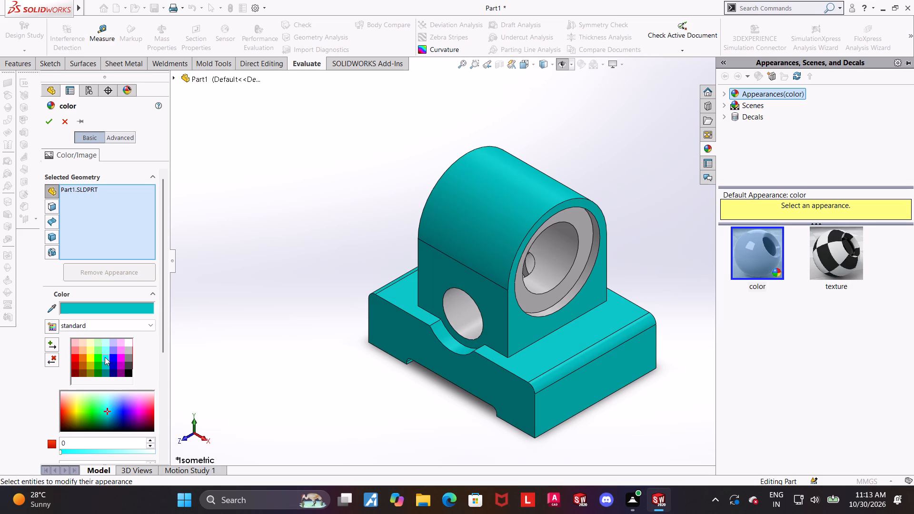
{"action": "left_click", "coordinate": [48, 122]}
{"action": "left_click", "coordinate": [148, 166]}
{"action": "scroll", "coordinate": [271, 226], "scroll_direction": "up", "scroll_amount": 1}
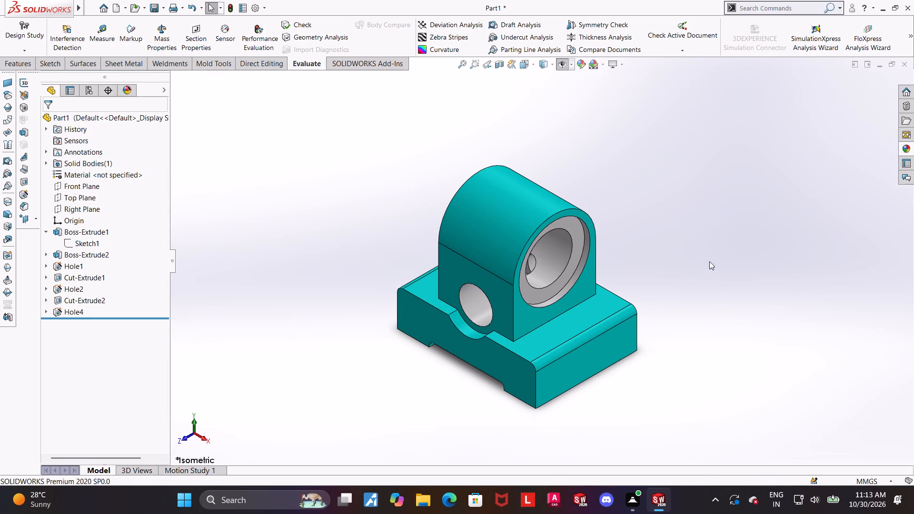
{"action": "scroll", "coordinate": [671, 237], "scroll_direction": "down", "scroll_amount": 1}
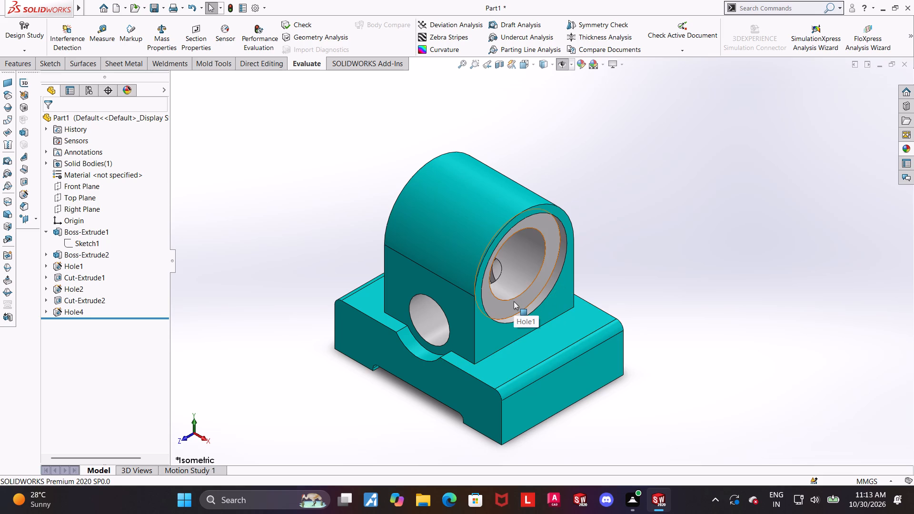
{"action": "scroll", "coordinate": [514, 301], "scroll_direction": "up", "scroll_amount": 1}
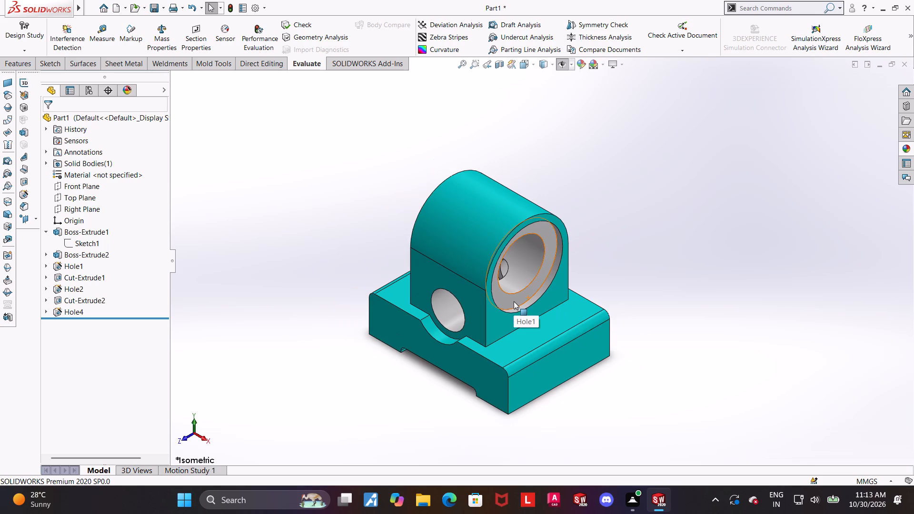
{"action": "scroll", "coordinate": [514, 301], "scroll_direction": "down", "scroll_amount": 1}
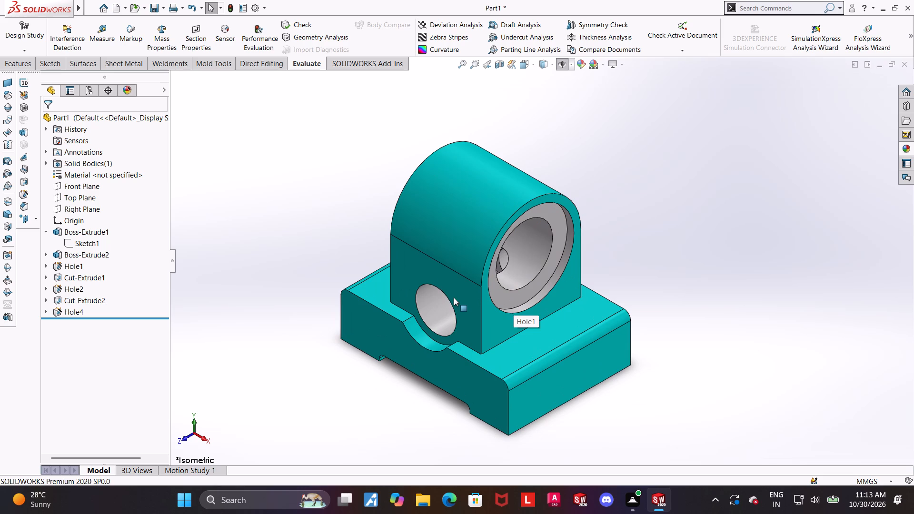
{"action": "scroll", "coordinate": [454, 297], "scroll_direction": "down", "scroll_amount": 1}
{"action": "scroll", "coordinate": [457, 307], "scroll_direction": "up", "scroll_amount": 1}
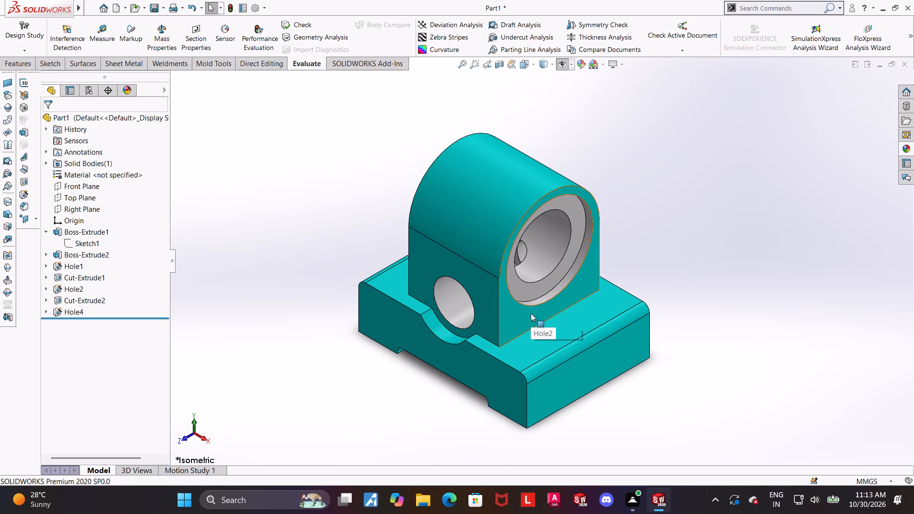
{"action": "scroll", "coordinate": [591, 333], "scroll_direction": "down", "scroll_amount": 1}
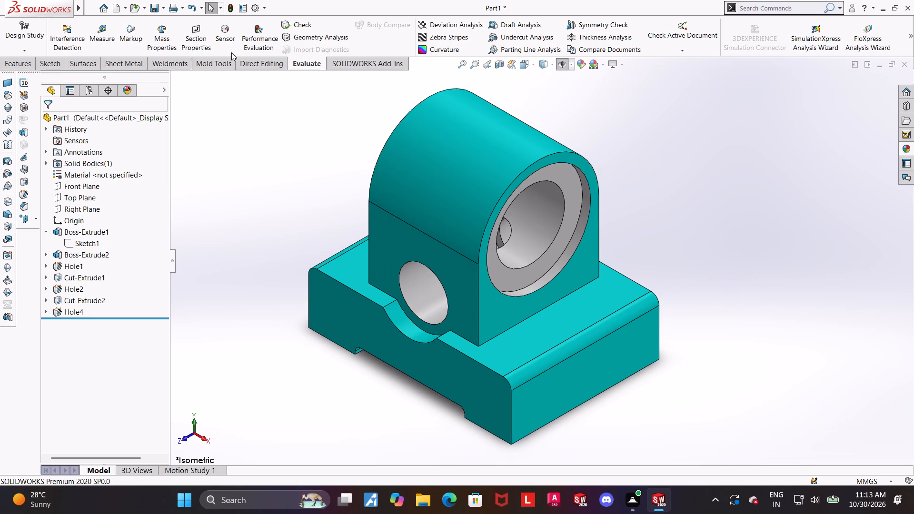
Fillet the boss's two end-face outlines and its edges meeting the base, including both arc cuts, with a 2 mm radius.
{"action": "left_click", "coordinate": [7, 65]}
{"action": "left_click", "coordinate": [306, 26]}
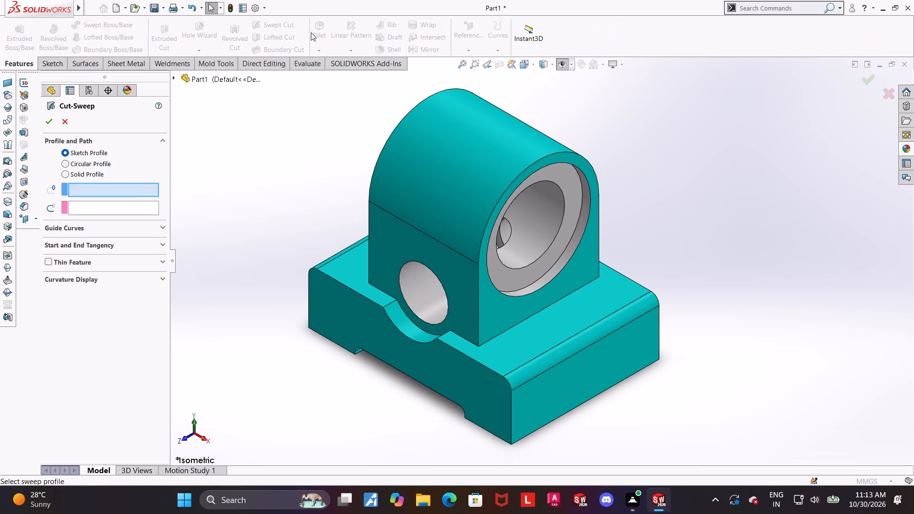
{"action": "key", "text": "Escape"}
{"action": "left_click", "coordinate": [318, 29]}
{"action": "key", "text": "2"}
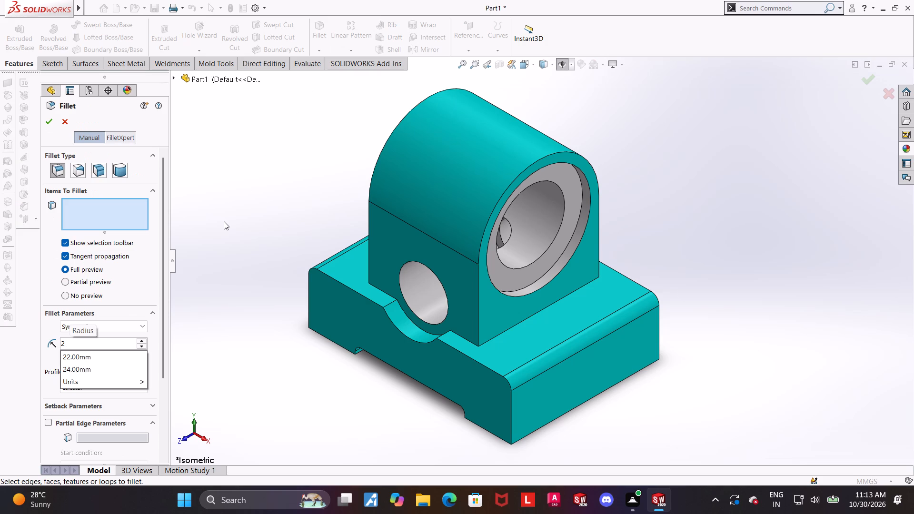
{"action": "key", "text": "Return"}
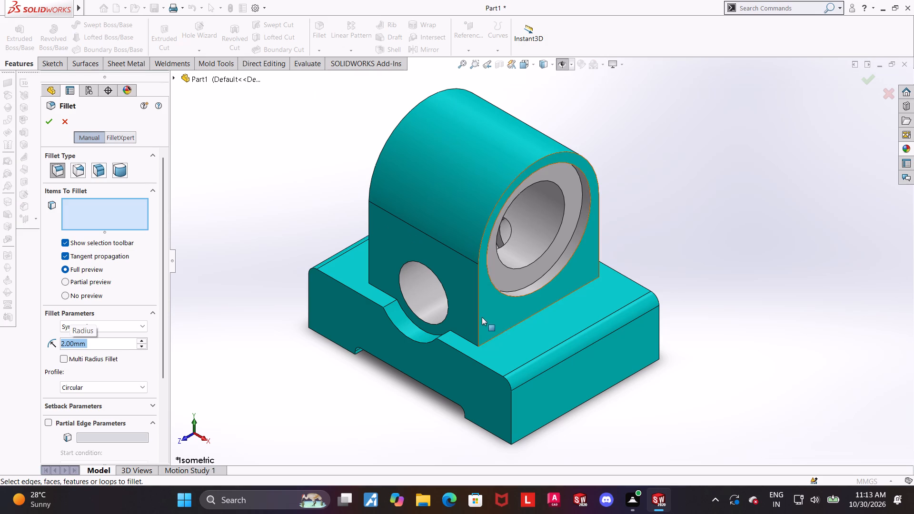
{"action": "left_click", "coordinate": [478, 315]}
{"action": "left_click", "coordinate": [495, 336]}
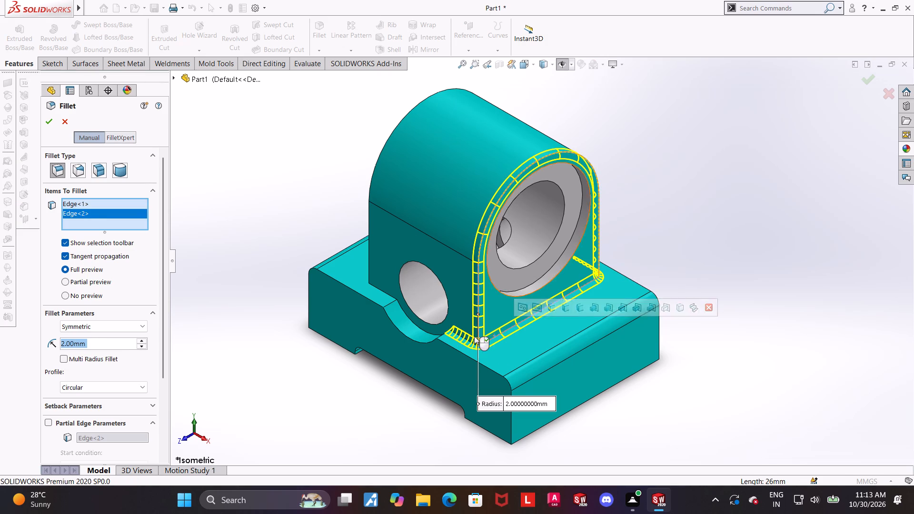
{"action": "left_click", "coordinate": [426, 330]}
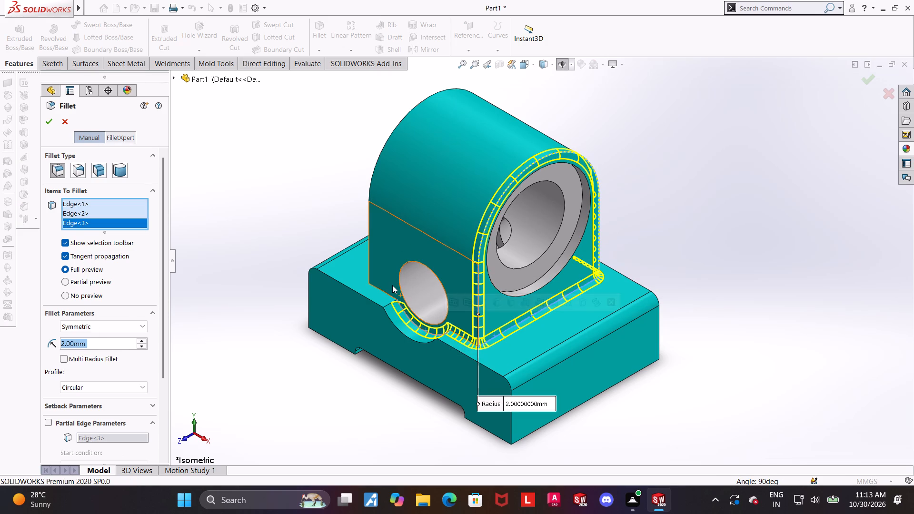
{"action": "left_click", "coordinate": [381, 291]}
{"action": "middle_click_drag", "start_coordinate": [387, 270], "coordinate": [483, 300]}
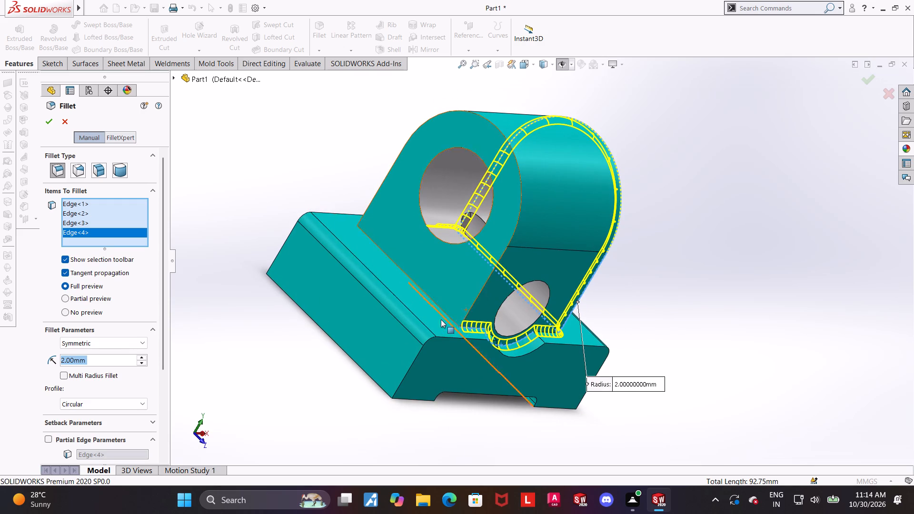
{"action": "left_click", "coordinate": [442, 311]}
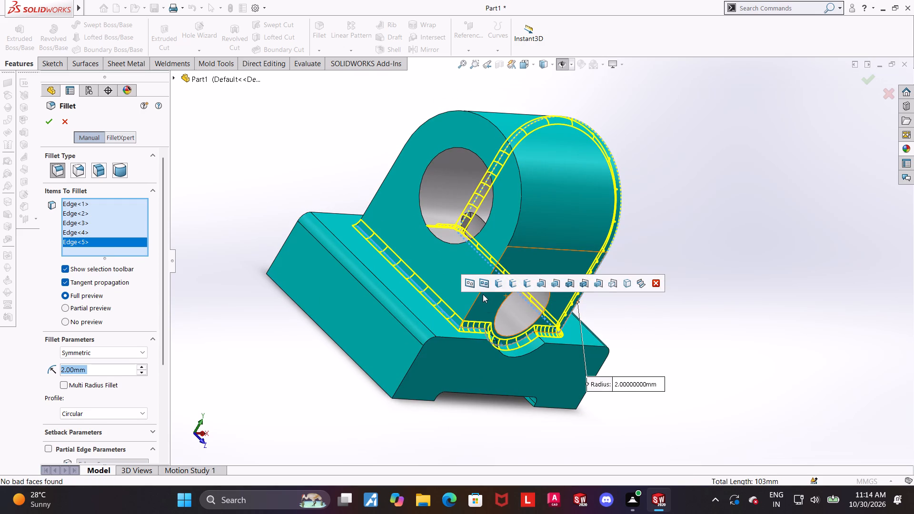
{"action": "left_click", "coordinate": [477, 296]}
{"action": "middle_click_drag", "start_coordinate": [422, 256], "coordinate": [566, 355]}
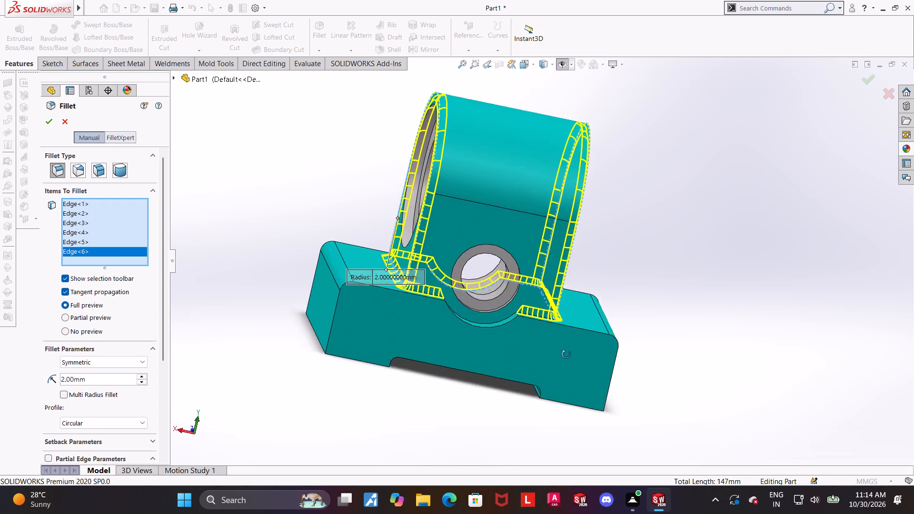
{"action": "middle_click_drag", "start_coordinate": [566, 355], "coordinate": [563, 369]}
{"action": "middle_click_drag", "start_coordinate": [497, 341], "coordinate": [492, 394]}
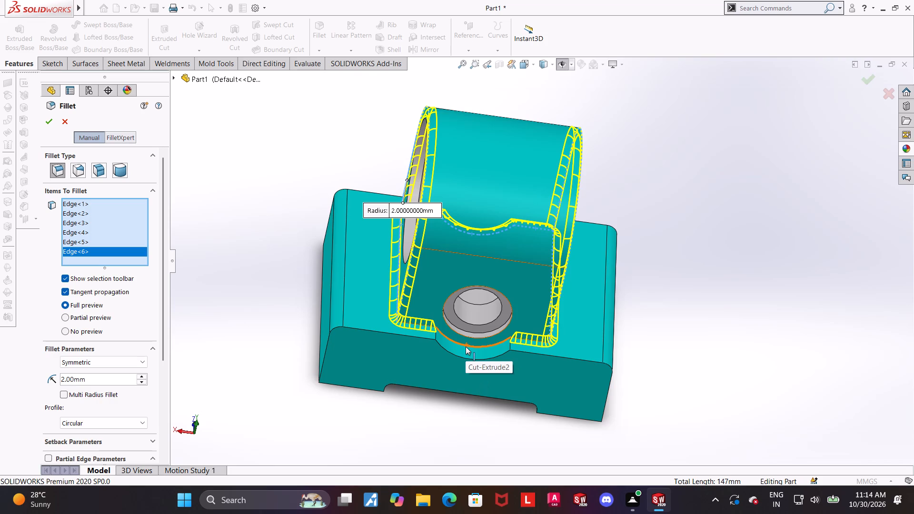
{"action": "left_click", "coordinate": [466, 346]}
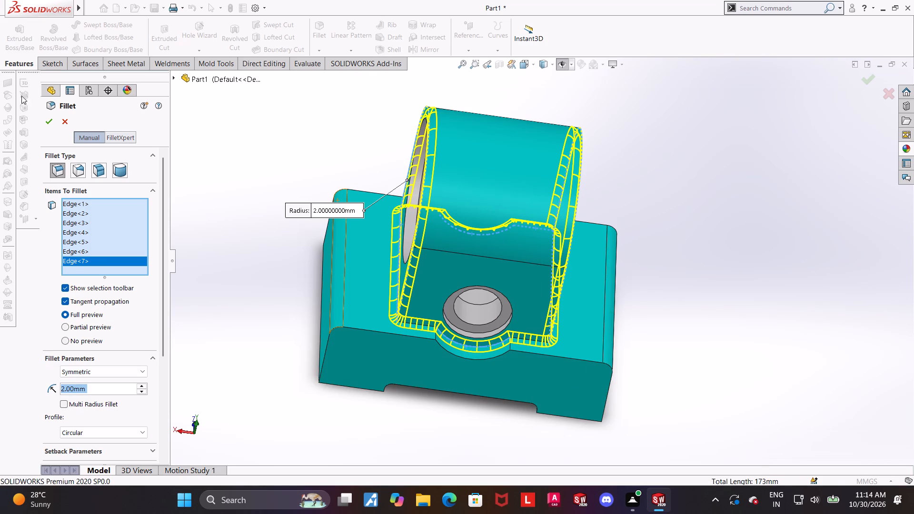
{"action": "left_click", "coordinate": [50, 125]}
{"action": "left_click", "coordinate": [681, 258]}
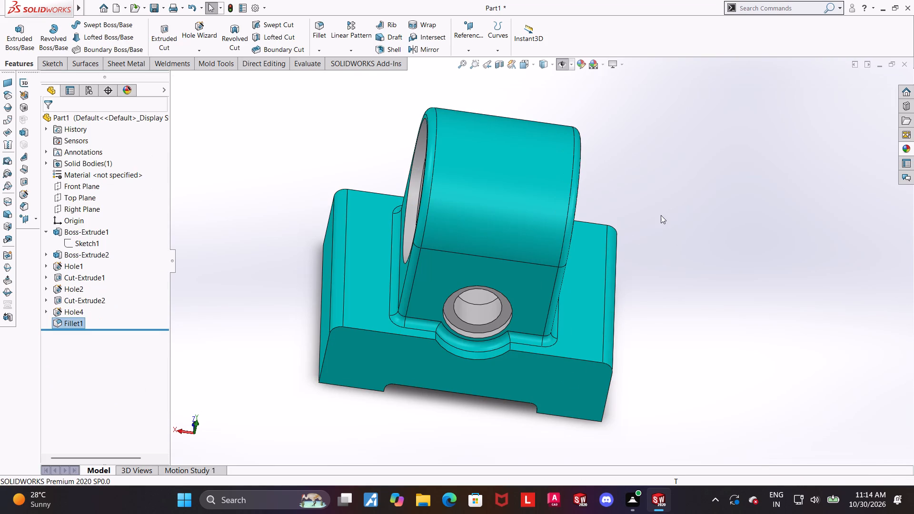
Inspect the filleted model in the isometric view and from several other angles.
{"action": "key", "text": "ctrl+7"}
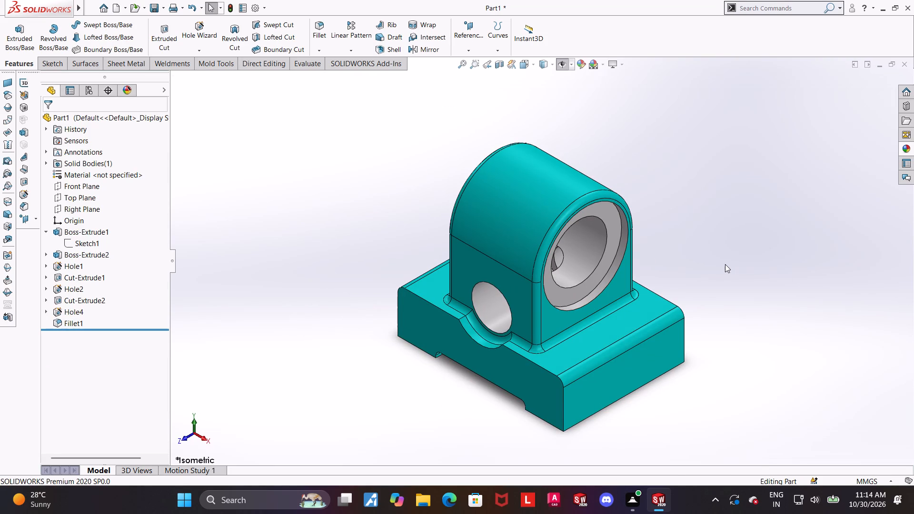
{"action": "scroll", "coordinate": [678, 298], "scroll_direction": "up", "scroll_amount": 1}
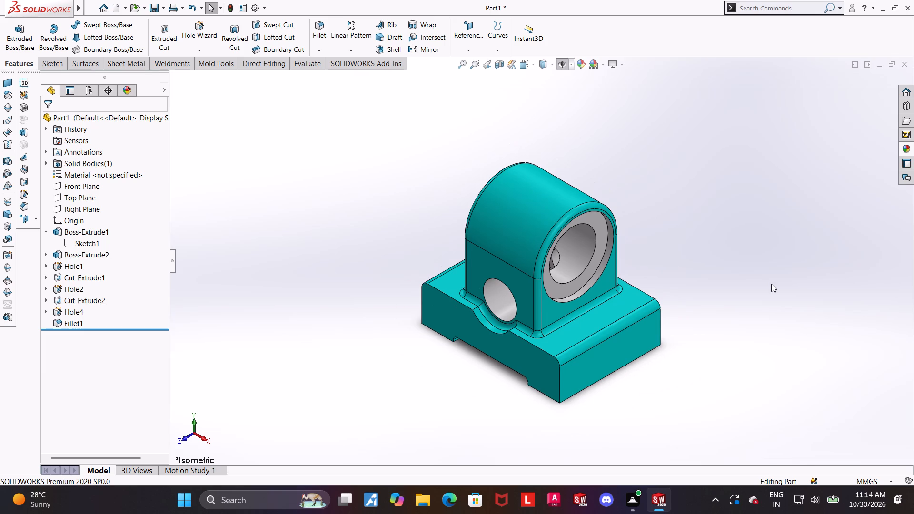
{"action": "left_click", "coordinate": [780, 282]}
{"action": "scroll", "coordinate": [765, 308], "scroll_direction": "up", "scroll_amount": 1}
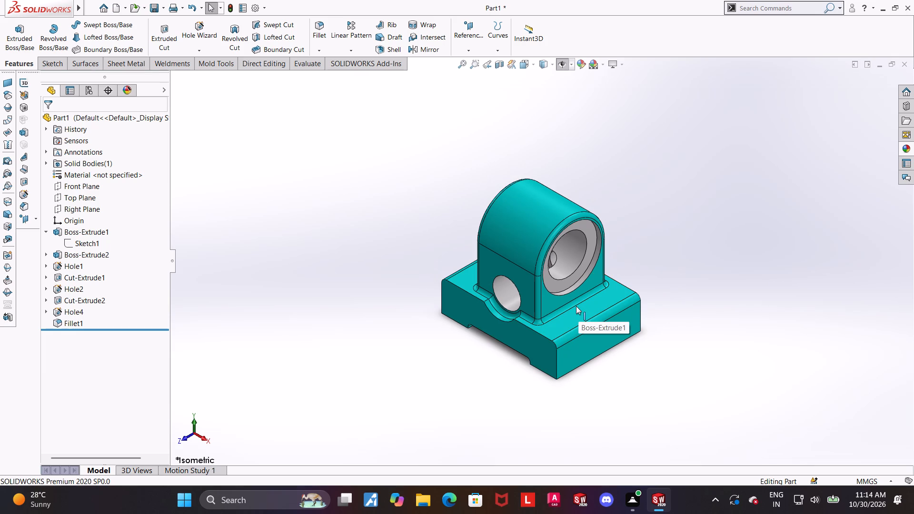
{"action": "middle_click_drag", "start_coordinate": [576, 306], "coordinate": [621, 360]}
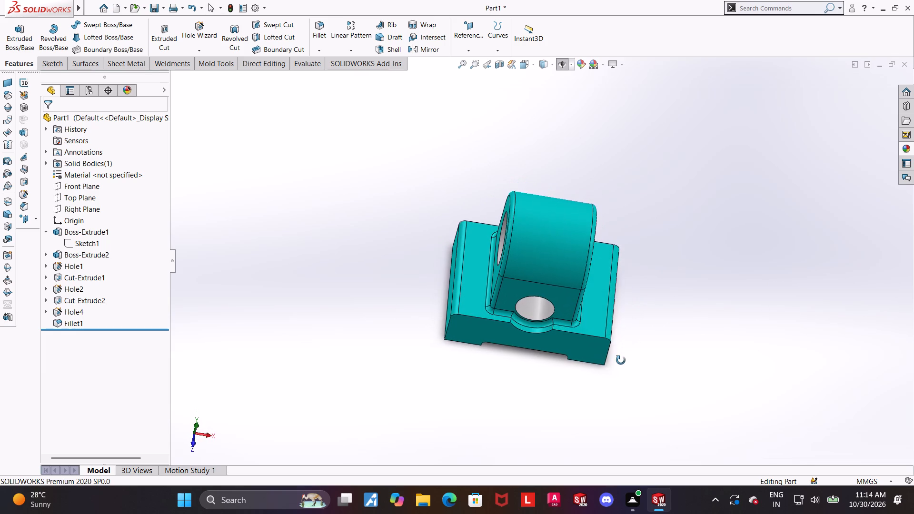
{"action": "middle_click_drag", "start_coordinate": [621, 360], "coordinate": [620, 362]}
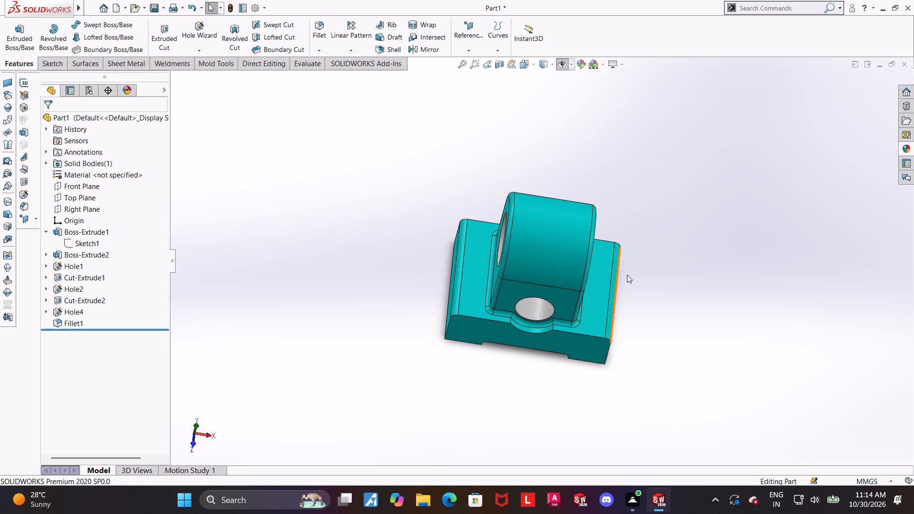
{"action": "middle_click_drag", "start_coordinate": [623, 262], "coordinate": [554, 203]}
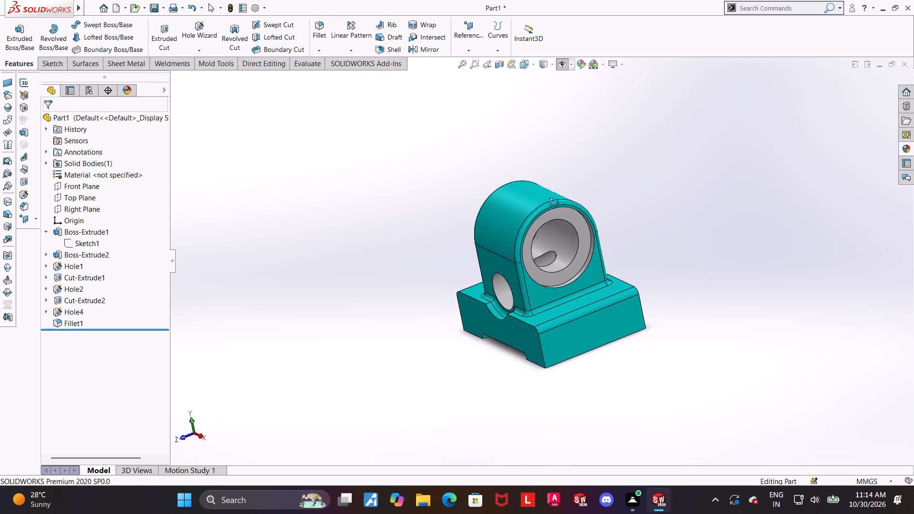
{"action": "middle_click_drag", "start_coordinate": [554, 203], "coordinate": [596, 247]}
{"action": "scroll", "coordinate": [565, 285], "scroll_direction": "down", "scroll_amount": 2}
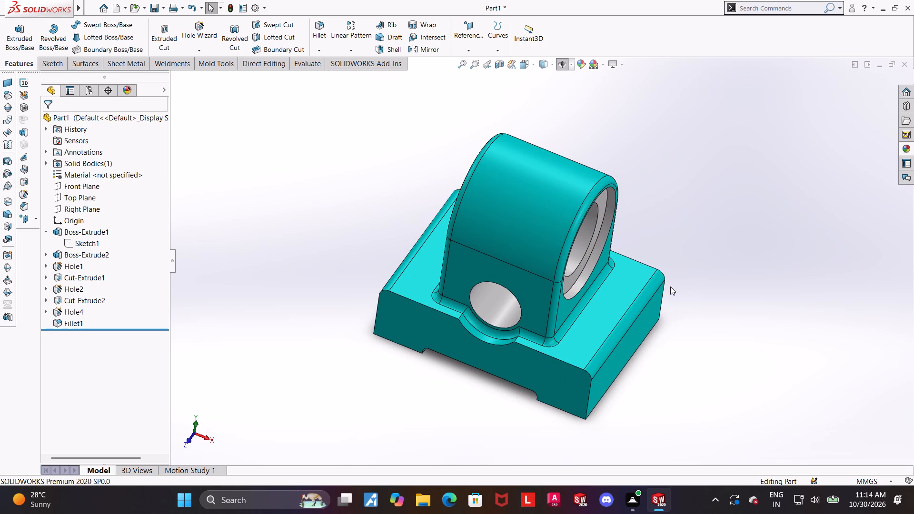
{"action": "middle_click_drag", "start_coordinate": [684, 295], "coordinate": [699, 267]}
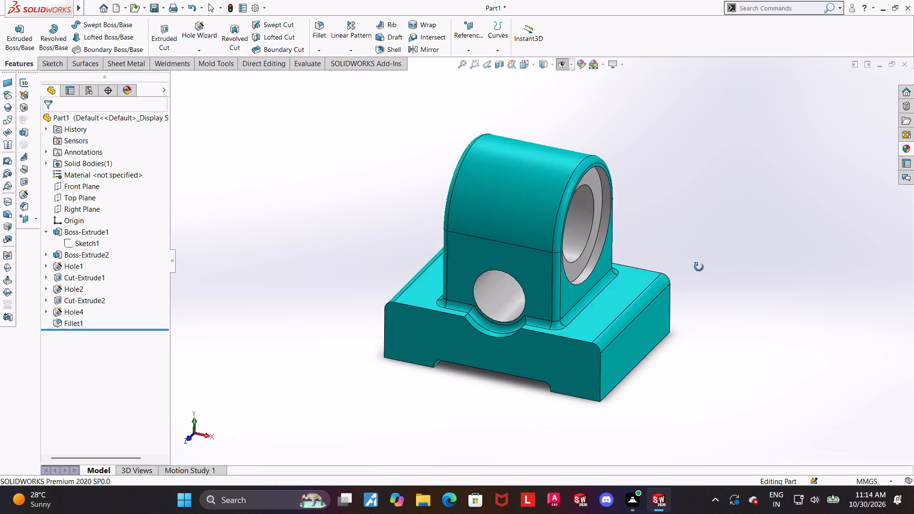
{"action": "middle_click_drag", "start_coordinate": [699, 267], "coordinate": [722, 324]}
From the top view, start a Hole Wizard straight tap with type Tapped hole and custom sizing shown.
{"action": "left_click", "coordinate": [522, 62]}
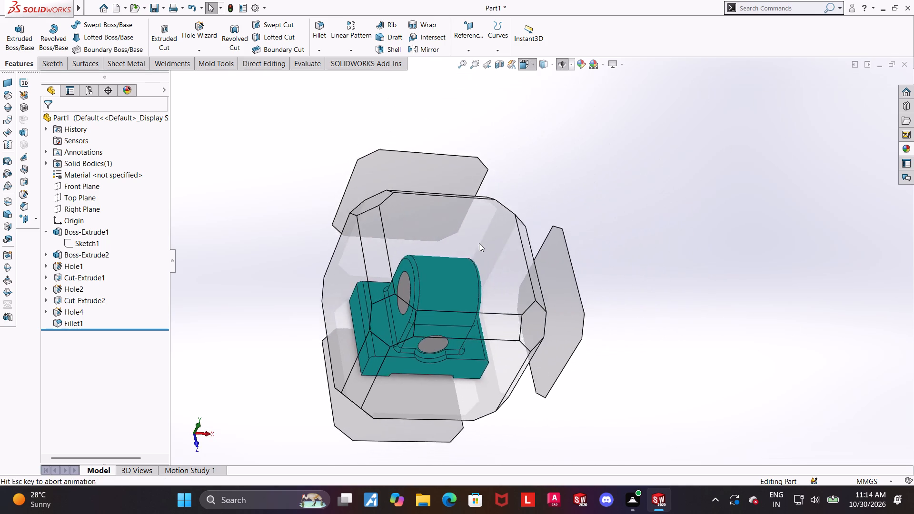
{"action": "left_click", "coordinate": [479, 243]}
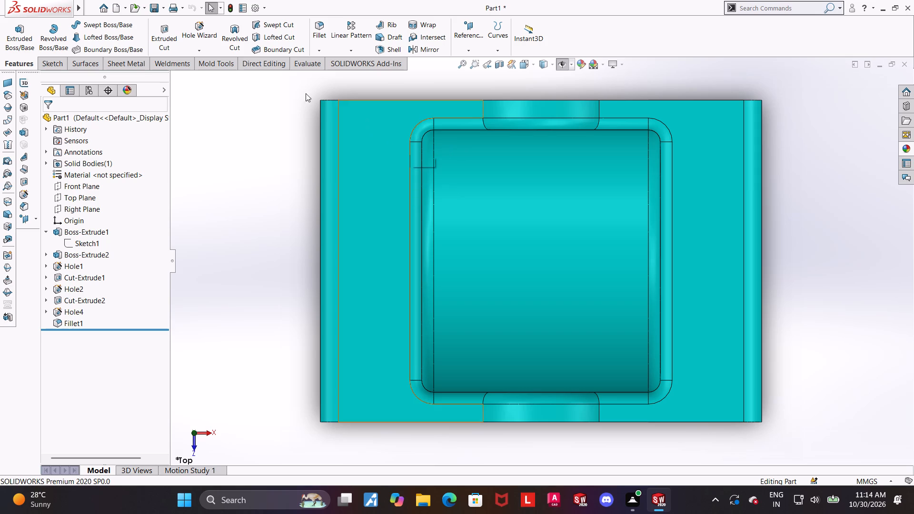
{"action": "left_click", "coordinate": [210, 37]}
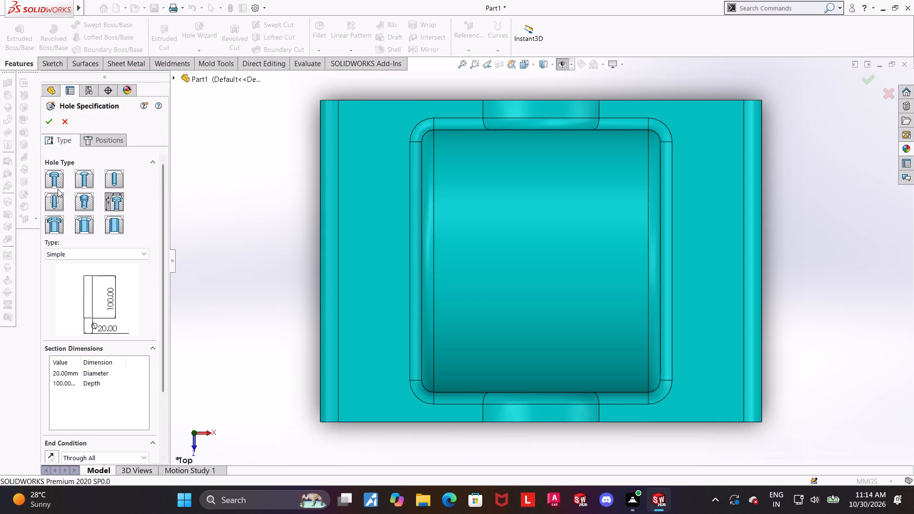
{"action": "left_click", "coordinate": [55, 194]}
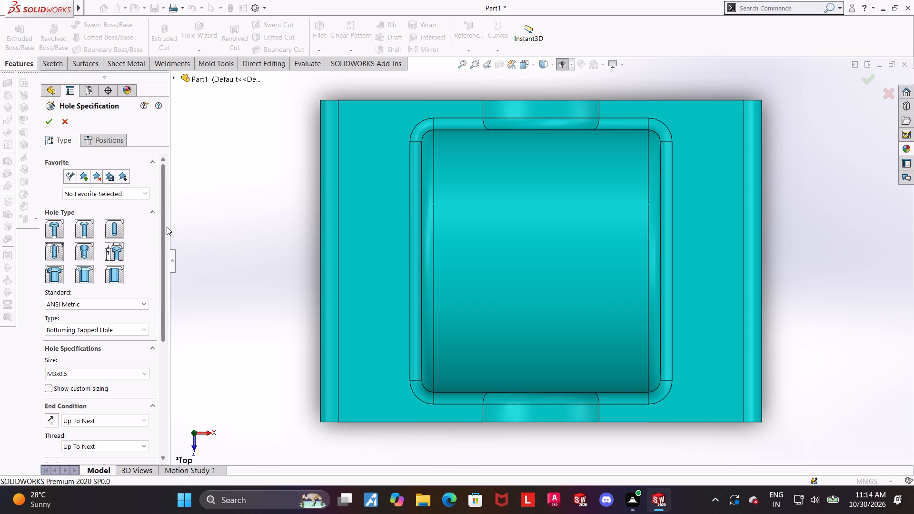
{"action": "left_click", "coordinate": [99, 305]}
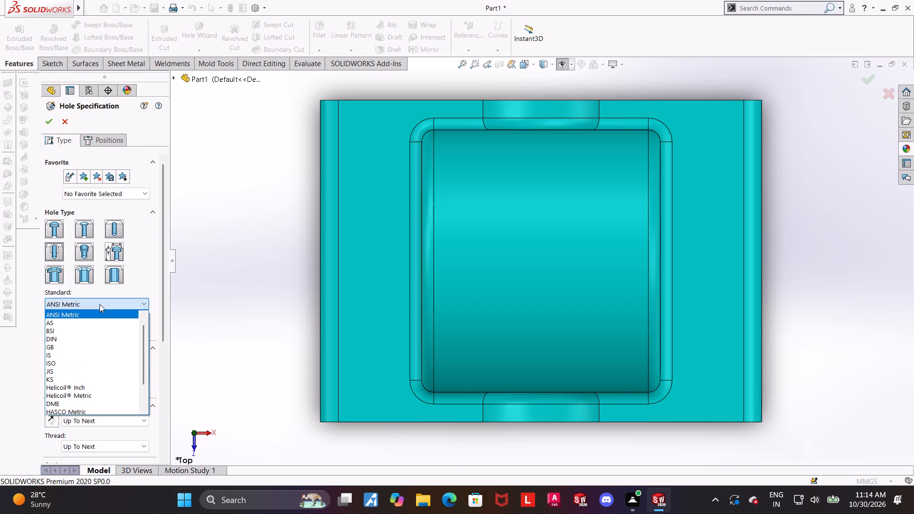
{"action": "left_click", "coordinate": [99, 304]}
{"action": "left_click", "coordinate": [101, 330]}
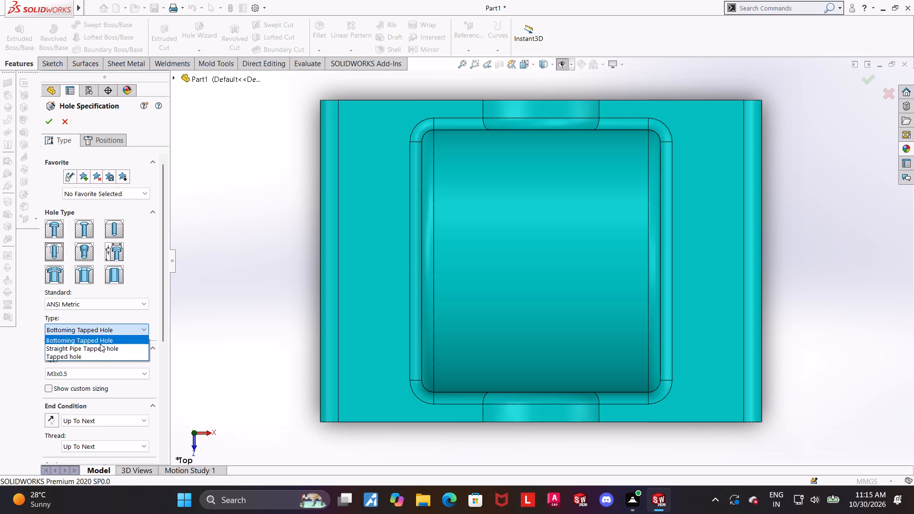
{"action": "left_click", "coordinate": [78, 357]}
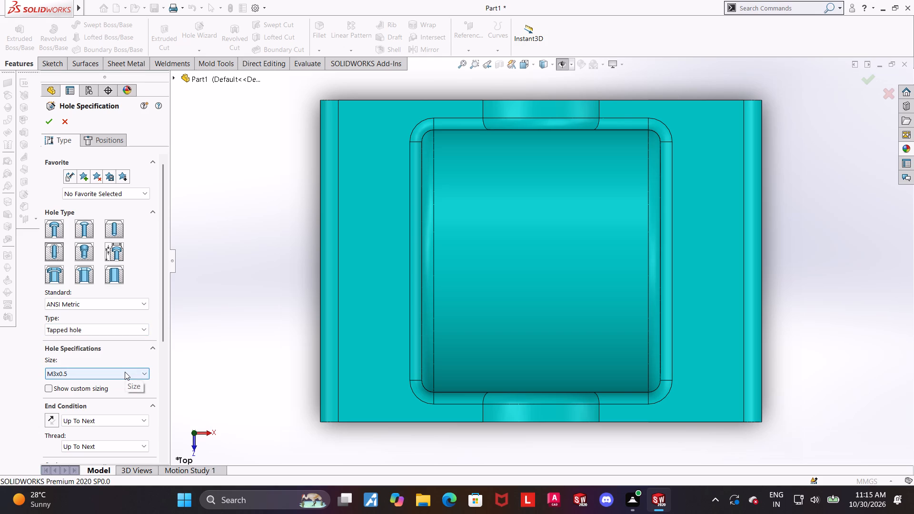
{"action": "left_click", "coordinate": [125, 372]}
{"action": "scroll", "coordinate": [97, 419], "scroll_direction": "down", "scroll_amount": 3}
{"action": "scroll", "coordinate": [98, 419], "scroll_direction": "up", "scroll_amount": 2}
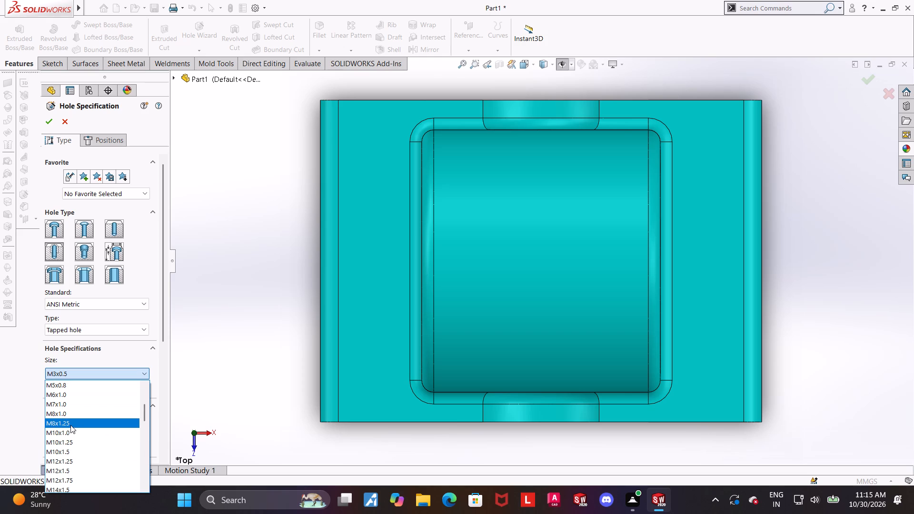
{"action": "left_click", "coordinate": [288, 376]}
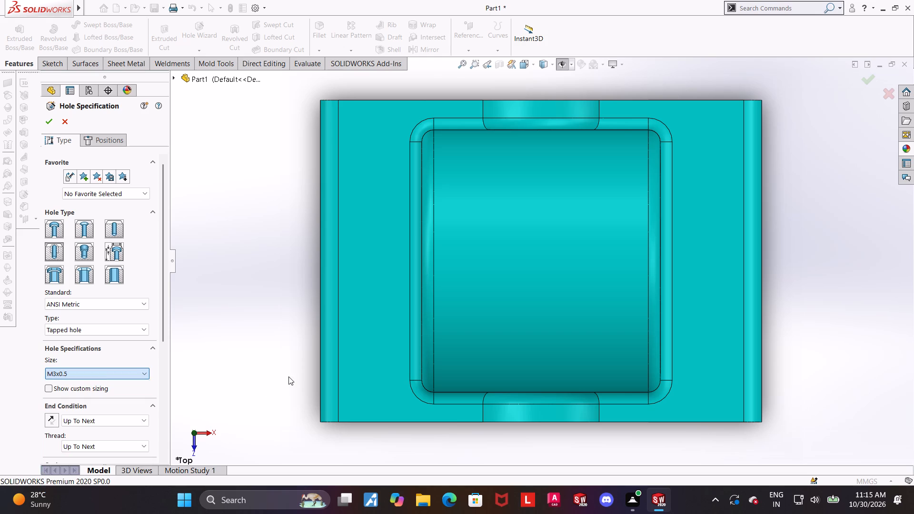
{"action": "left_click", "coordinate": [49, 386]}
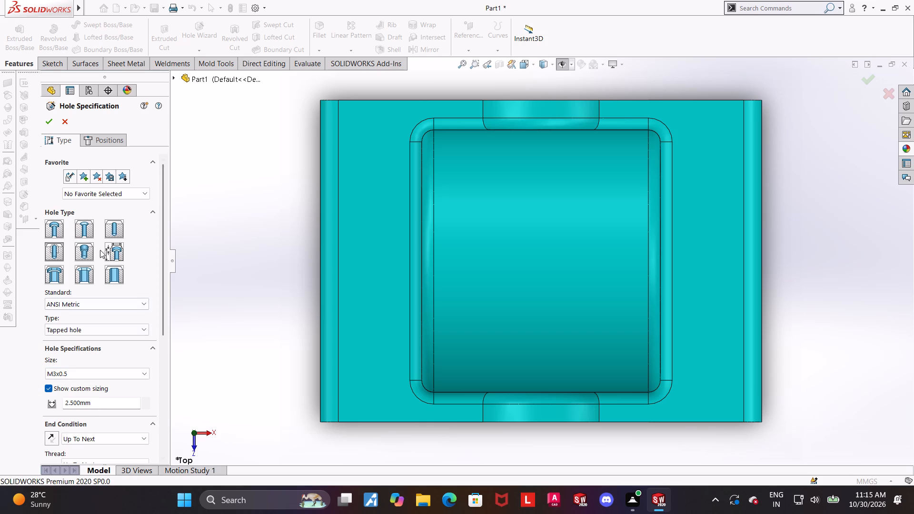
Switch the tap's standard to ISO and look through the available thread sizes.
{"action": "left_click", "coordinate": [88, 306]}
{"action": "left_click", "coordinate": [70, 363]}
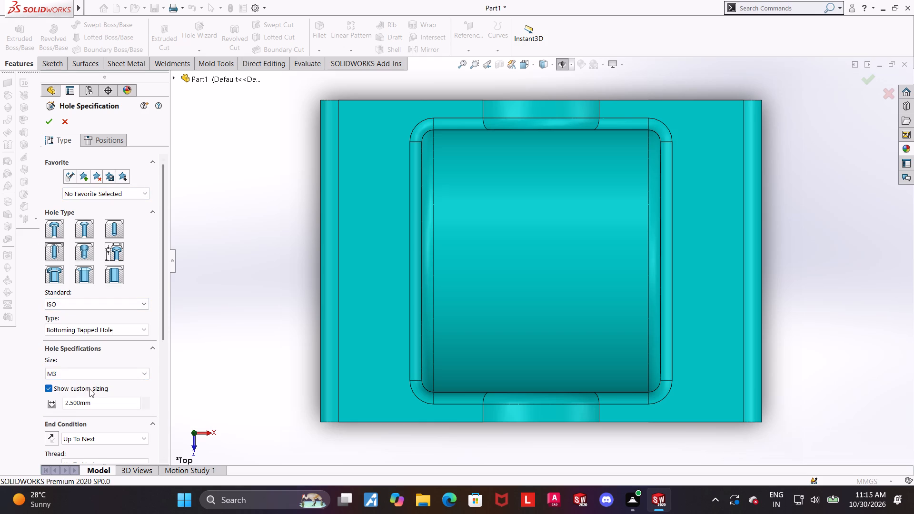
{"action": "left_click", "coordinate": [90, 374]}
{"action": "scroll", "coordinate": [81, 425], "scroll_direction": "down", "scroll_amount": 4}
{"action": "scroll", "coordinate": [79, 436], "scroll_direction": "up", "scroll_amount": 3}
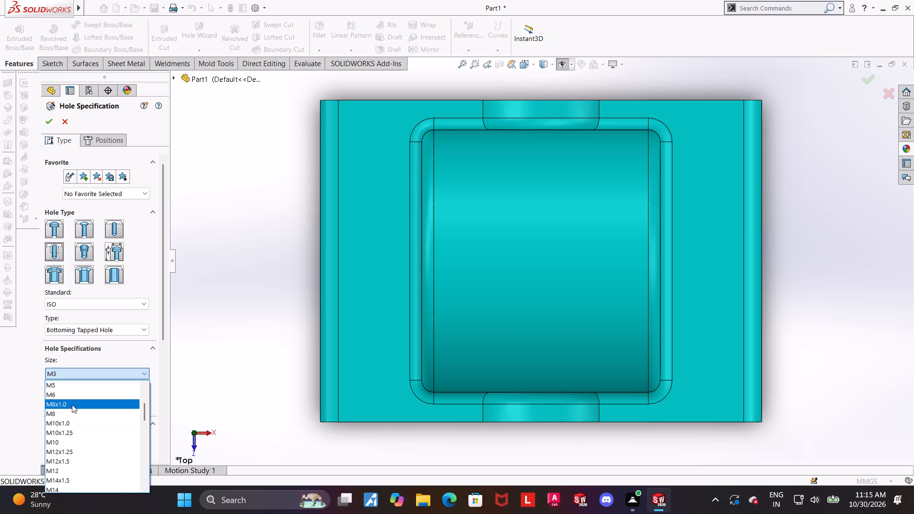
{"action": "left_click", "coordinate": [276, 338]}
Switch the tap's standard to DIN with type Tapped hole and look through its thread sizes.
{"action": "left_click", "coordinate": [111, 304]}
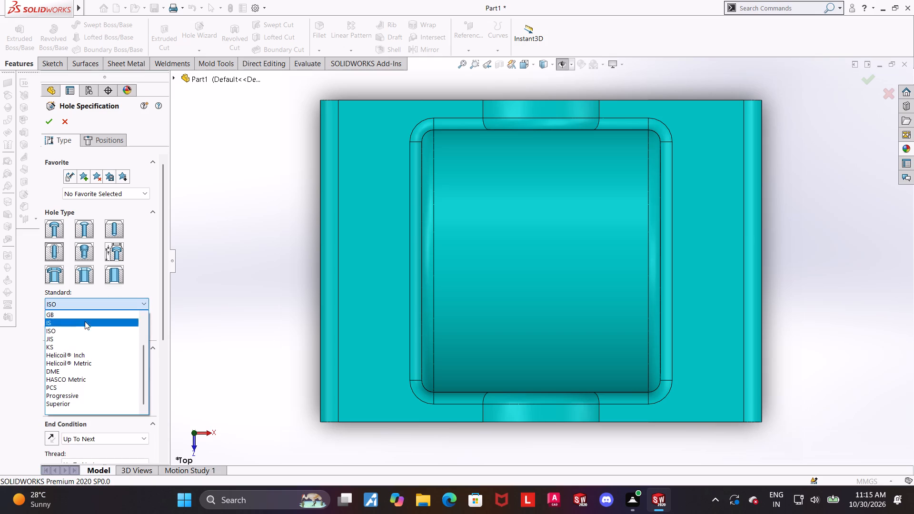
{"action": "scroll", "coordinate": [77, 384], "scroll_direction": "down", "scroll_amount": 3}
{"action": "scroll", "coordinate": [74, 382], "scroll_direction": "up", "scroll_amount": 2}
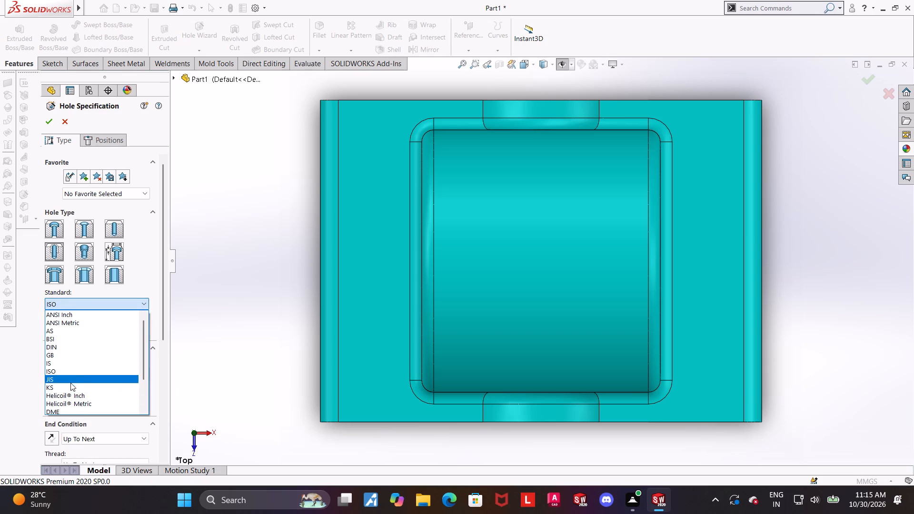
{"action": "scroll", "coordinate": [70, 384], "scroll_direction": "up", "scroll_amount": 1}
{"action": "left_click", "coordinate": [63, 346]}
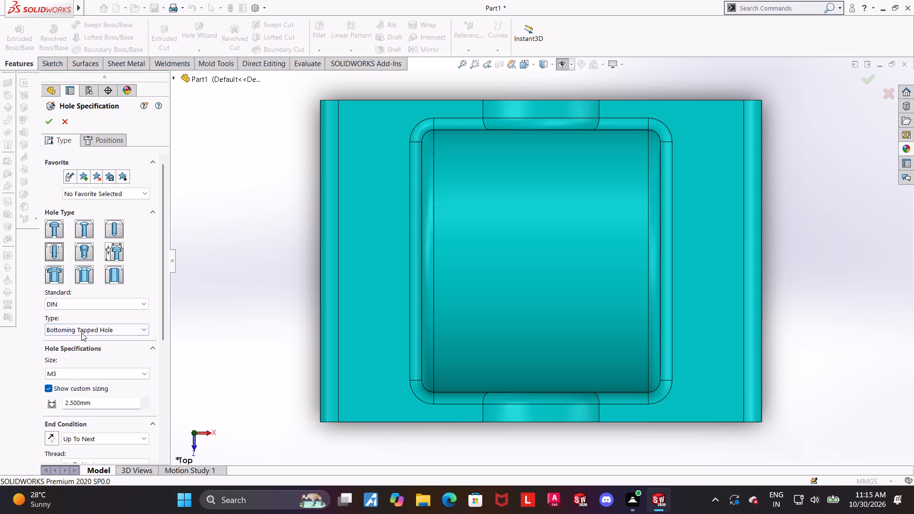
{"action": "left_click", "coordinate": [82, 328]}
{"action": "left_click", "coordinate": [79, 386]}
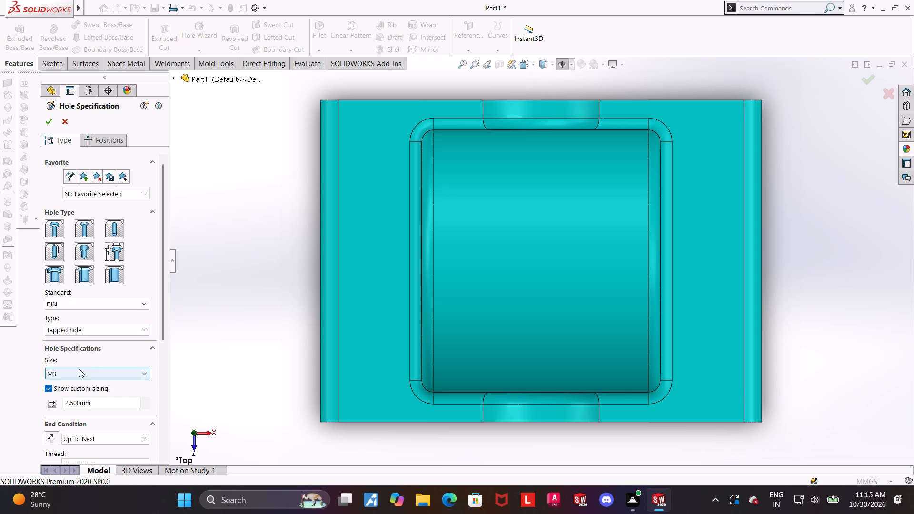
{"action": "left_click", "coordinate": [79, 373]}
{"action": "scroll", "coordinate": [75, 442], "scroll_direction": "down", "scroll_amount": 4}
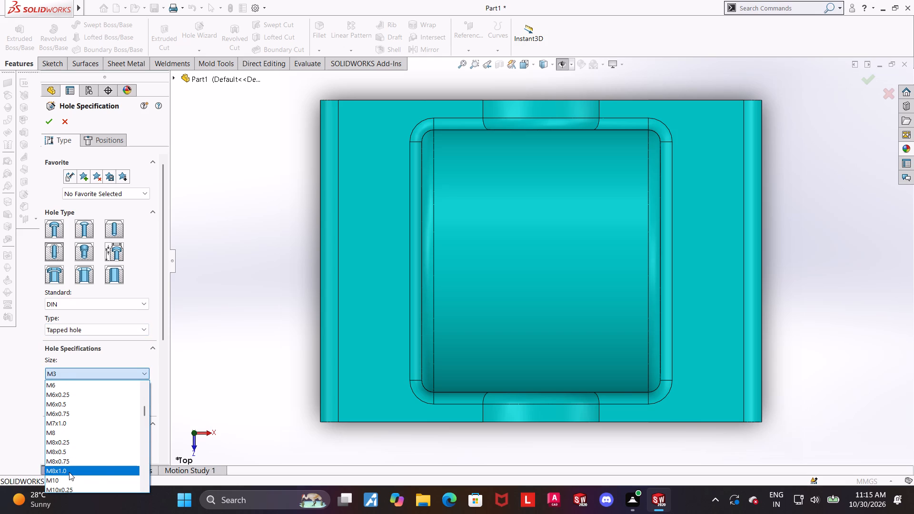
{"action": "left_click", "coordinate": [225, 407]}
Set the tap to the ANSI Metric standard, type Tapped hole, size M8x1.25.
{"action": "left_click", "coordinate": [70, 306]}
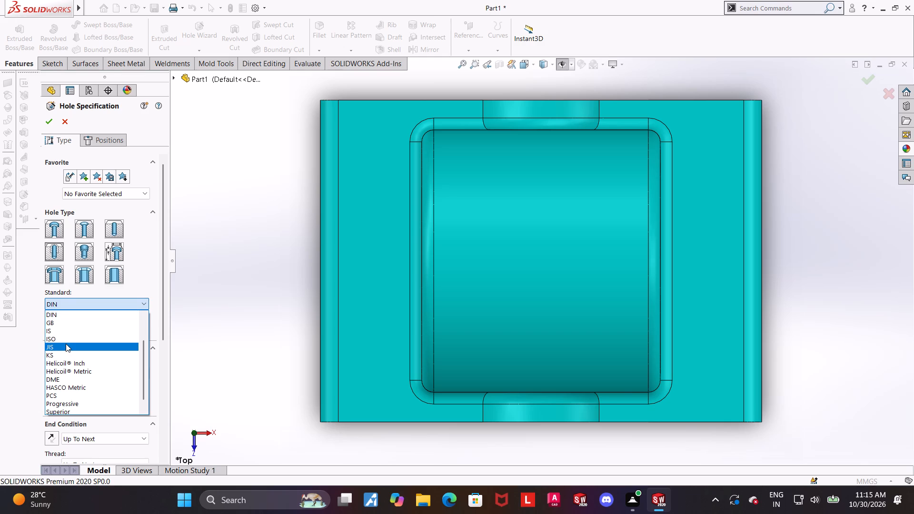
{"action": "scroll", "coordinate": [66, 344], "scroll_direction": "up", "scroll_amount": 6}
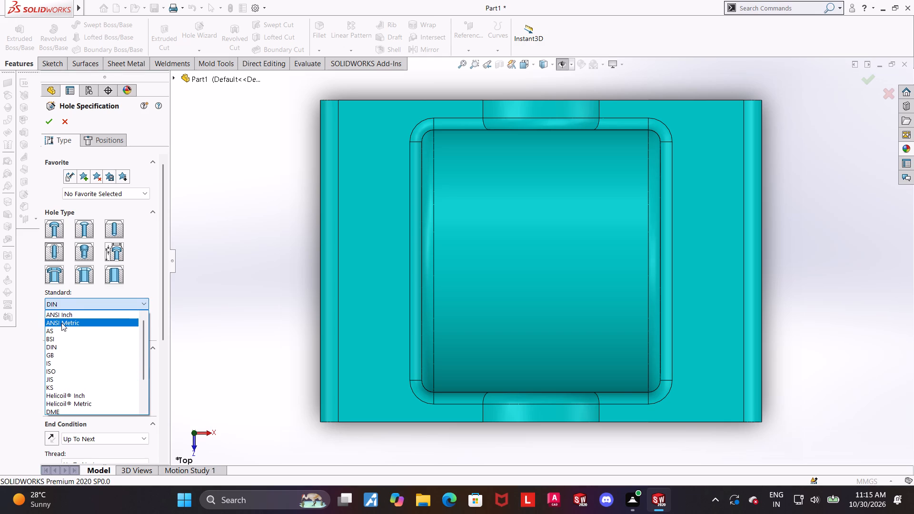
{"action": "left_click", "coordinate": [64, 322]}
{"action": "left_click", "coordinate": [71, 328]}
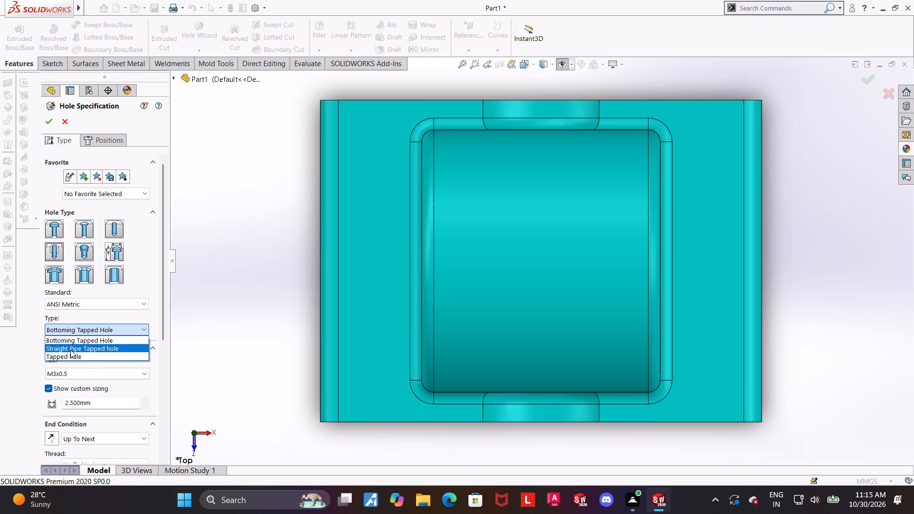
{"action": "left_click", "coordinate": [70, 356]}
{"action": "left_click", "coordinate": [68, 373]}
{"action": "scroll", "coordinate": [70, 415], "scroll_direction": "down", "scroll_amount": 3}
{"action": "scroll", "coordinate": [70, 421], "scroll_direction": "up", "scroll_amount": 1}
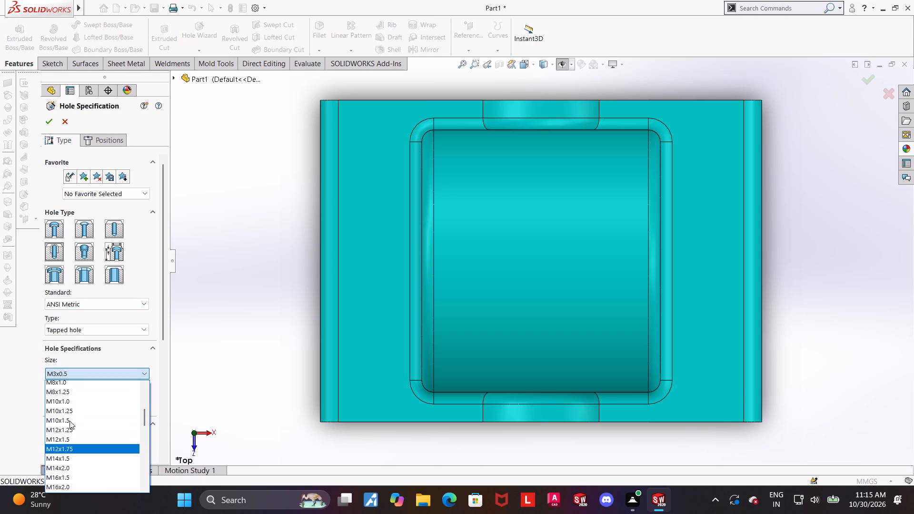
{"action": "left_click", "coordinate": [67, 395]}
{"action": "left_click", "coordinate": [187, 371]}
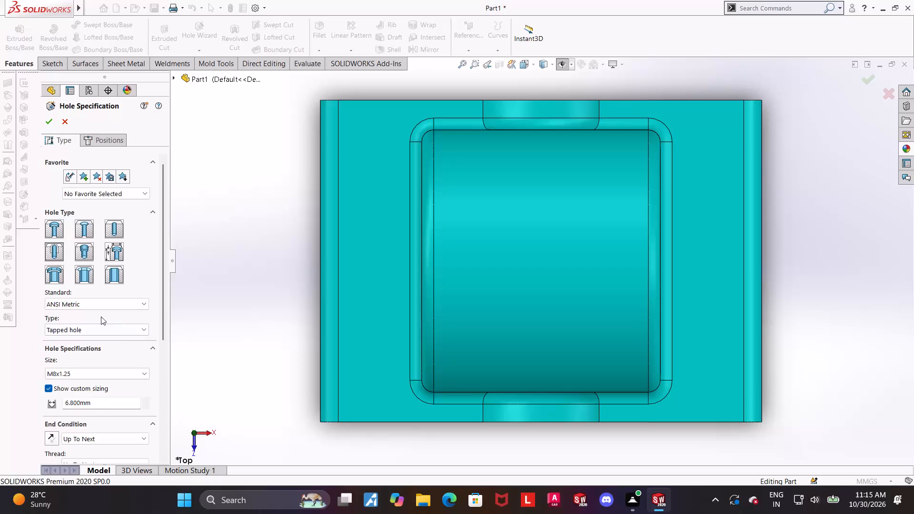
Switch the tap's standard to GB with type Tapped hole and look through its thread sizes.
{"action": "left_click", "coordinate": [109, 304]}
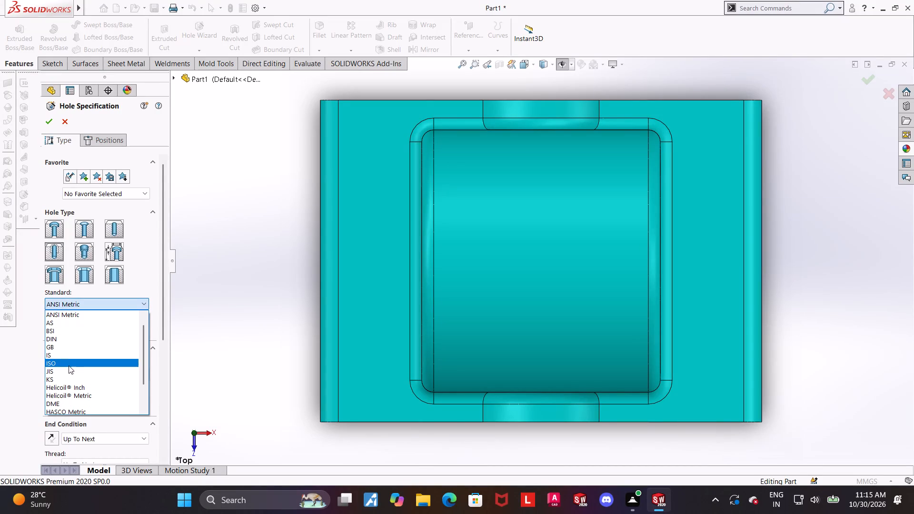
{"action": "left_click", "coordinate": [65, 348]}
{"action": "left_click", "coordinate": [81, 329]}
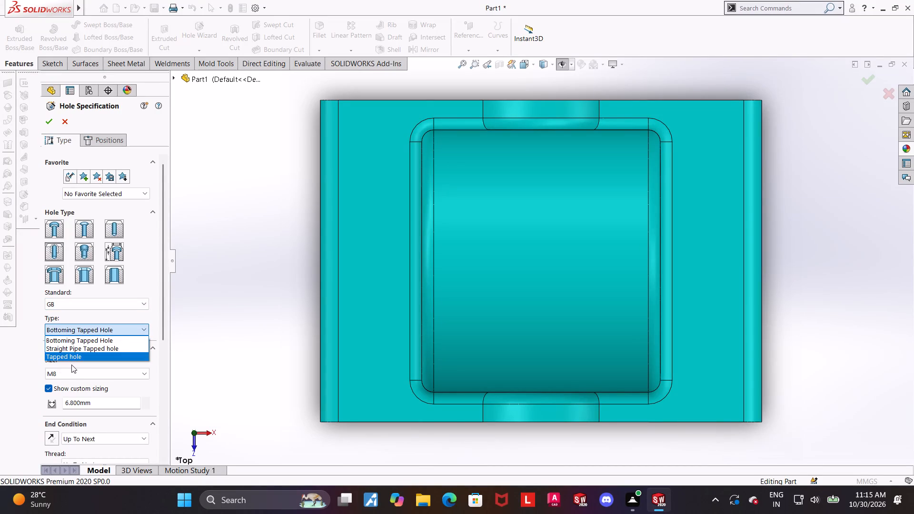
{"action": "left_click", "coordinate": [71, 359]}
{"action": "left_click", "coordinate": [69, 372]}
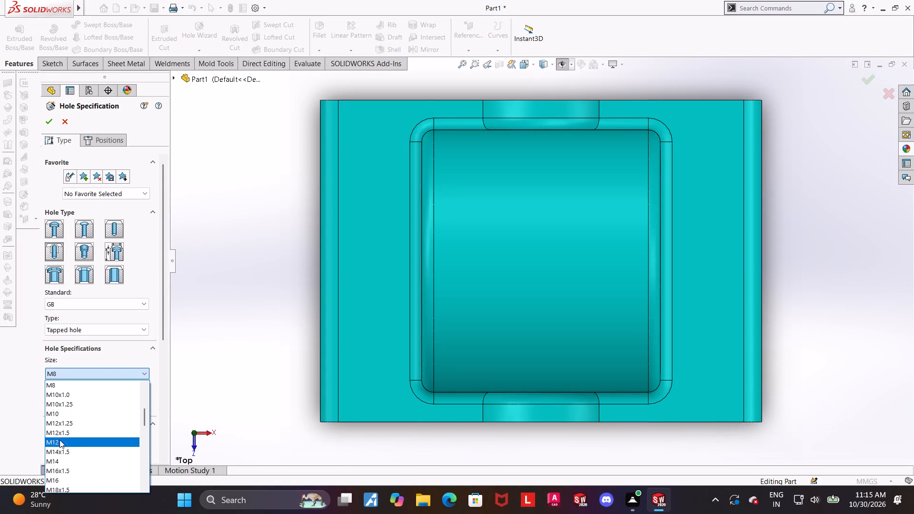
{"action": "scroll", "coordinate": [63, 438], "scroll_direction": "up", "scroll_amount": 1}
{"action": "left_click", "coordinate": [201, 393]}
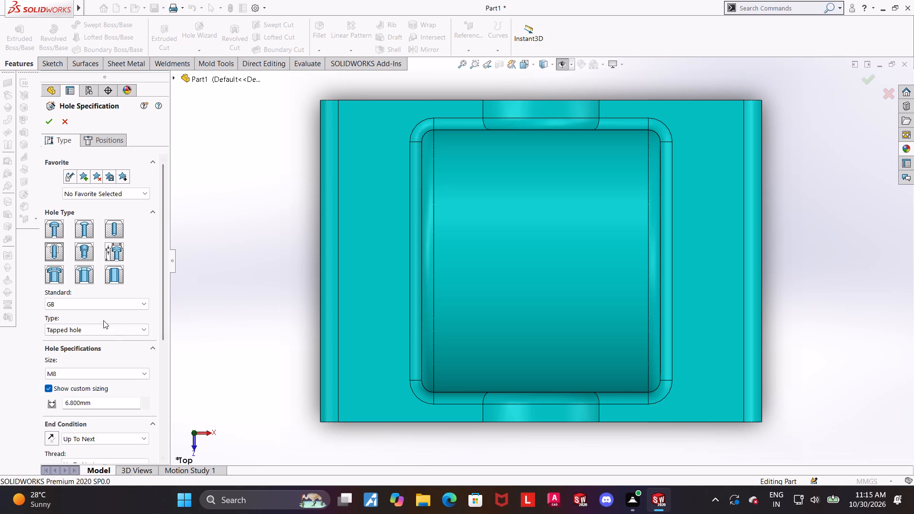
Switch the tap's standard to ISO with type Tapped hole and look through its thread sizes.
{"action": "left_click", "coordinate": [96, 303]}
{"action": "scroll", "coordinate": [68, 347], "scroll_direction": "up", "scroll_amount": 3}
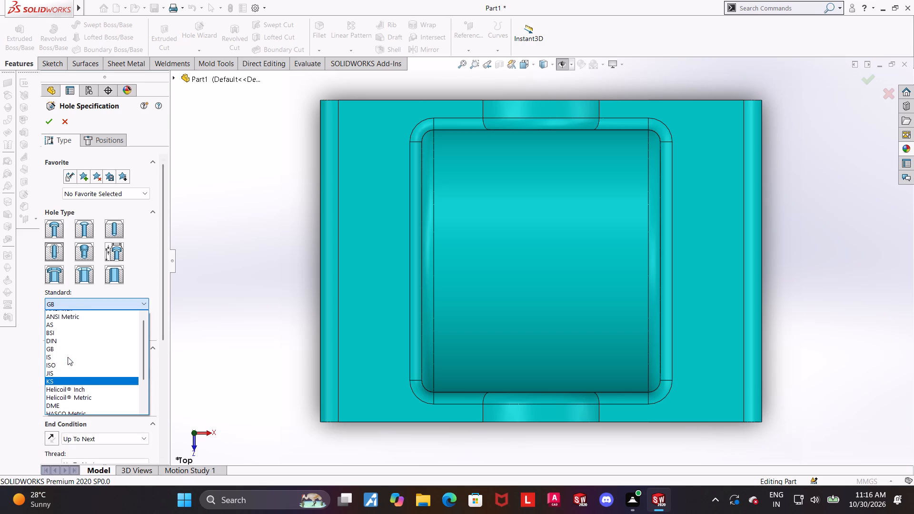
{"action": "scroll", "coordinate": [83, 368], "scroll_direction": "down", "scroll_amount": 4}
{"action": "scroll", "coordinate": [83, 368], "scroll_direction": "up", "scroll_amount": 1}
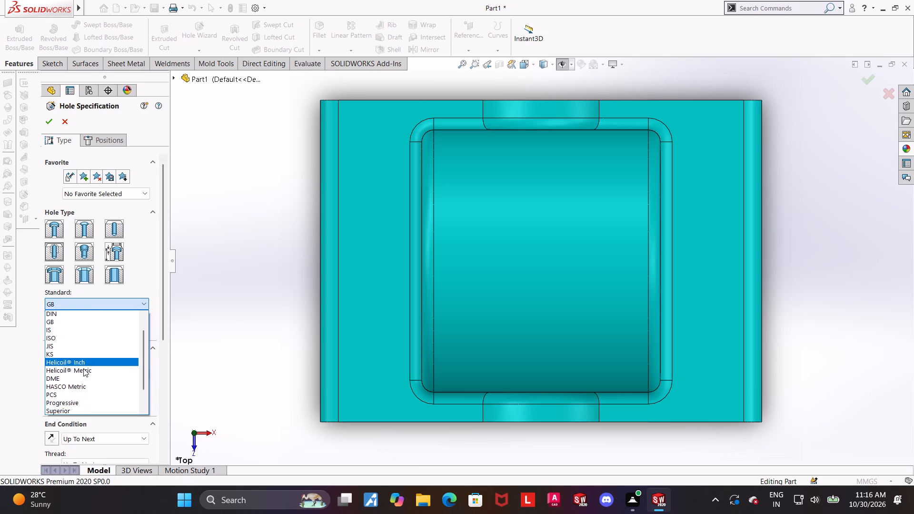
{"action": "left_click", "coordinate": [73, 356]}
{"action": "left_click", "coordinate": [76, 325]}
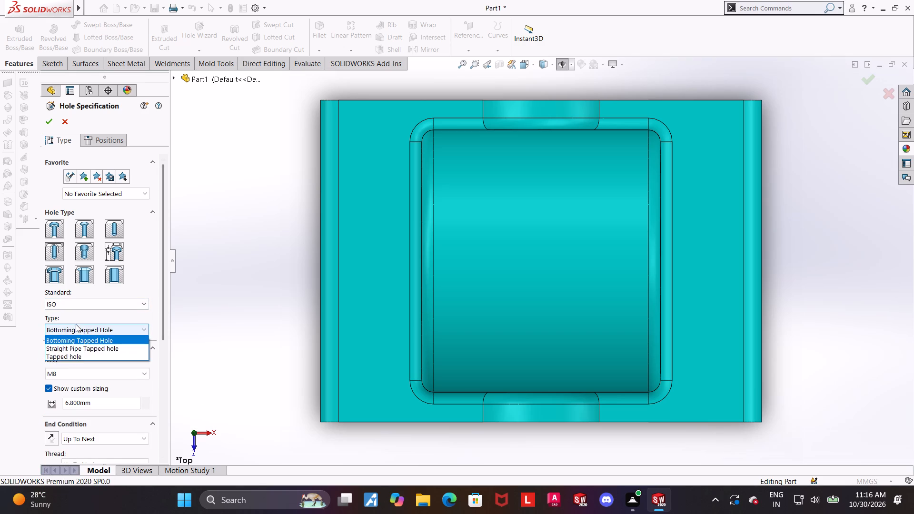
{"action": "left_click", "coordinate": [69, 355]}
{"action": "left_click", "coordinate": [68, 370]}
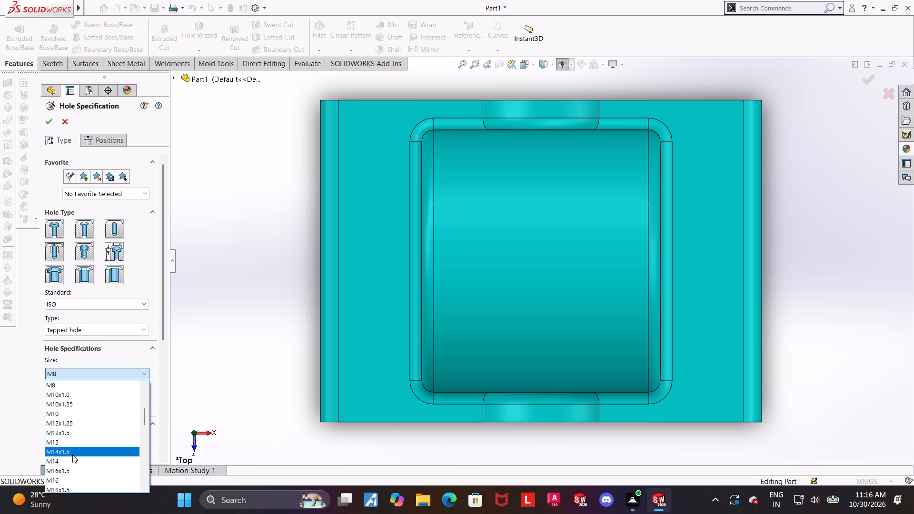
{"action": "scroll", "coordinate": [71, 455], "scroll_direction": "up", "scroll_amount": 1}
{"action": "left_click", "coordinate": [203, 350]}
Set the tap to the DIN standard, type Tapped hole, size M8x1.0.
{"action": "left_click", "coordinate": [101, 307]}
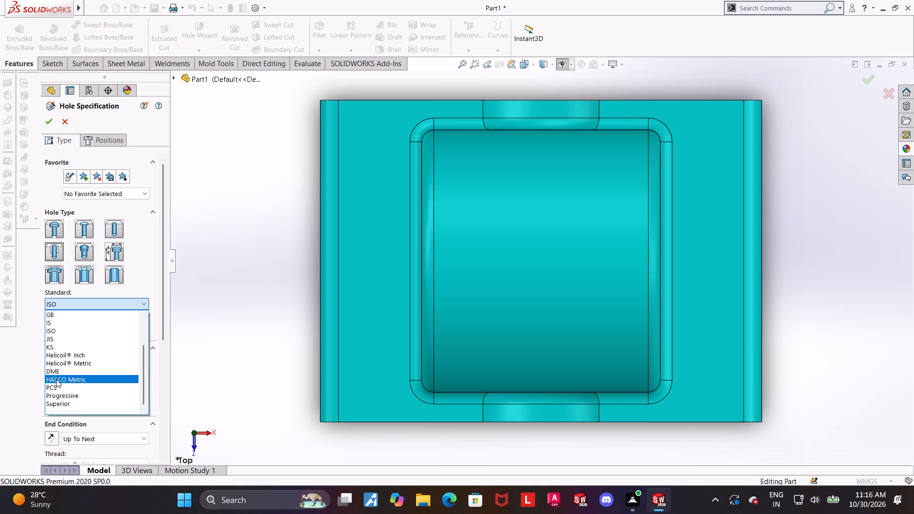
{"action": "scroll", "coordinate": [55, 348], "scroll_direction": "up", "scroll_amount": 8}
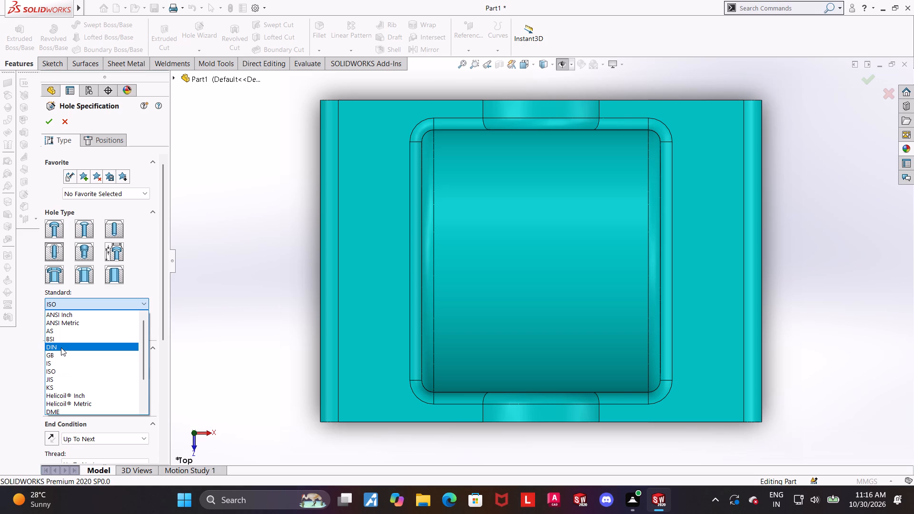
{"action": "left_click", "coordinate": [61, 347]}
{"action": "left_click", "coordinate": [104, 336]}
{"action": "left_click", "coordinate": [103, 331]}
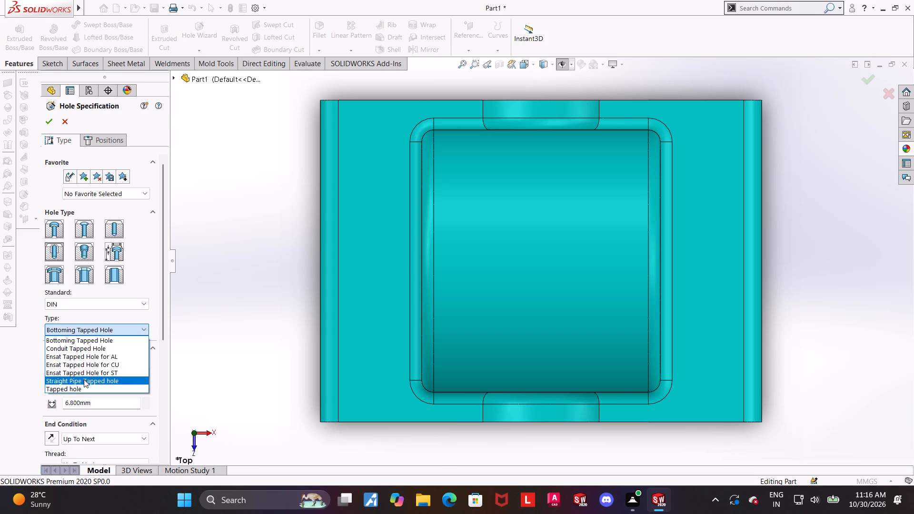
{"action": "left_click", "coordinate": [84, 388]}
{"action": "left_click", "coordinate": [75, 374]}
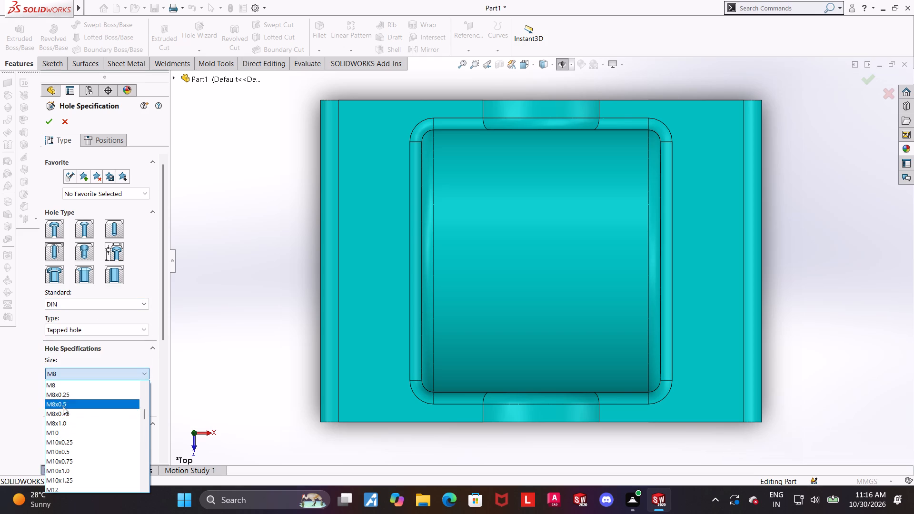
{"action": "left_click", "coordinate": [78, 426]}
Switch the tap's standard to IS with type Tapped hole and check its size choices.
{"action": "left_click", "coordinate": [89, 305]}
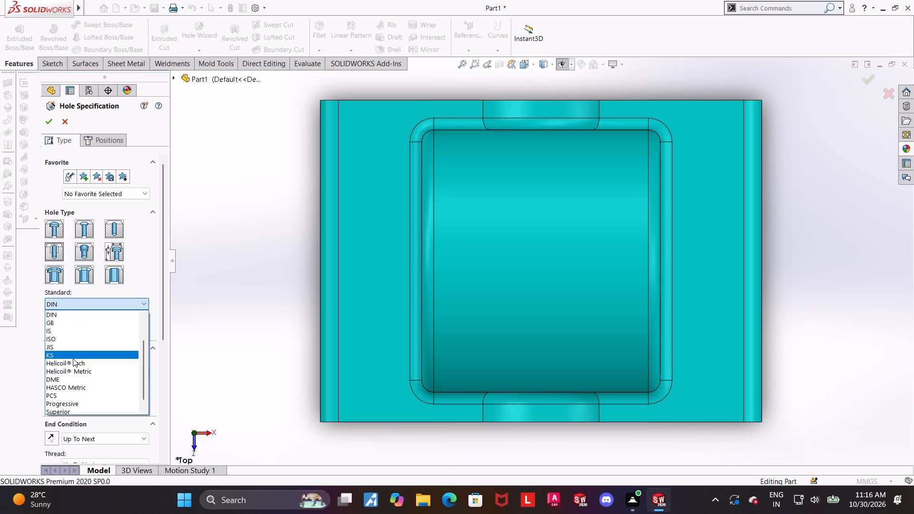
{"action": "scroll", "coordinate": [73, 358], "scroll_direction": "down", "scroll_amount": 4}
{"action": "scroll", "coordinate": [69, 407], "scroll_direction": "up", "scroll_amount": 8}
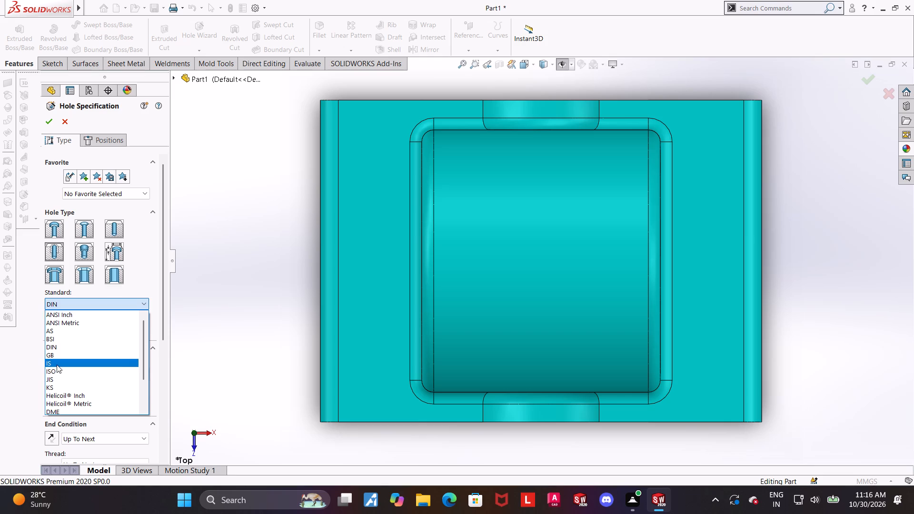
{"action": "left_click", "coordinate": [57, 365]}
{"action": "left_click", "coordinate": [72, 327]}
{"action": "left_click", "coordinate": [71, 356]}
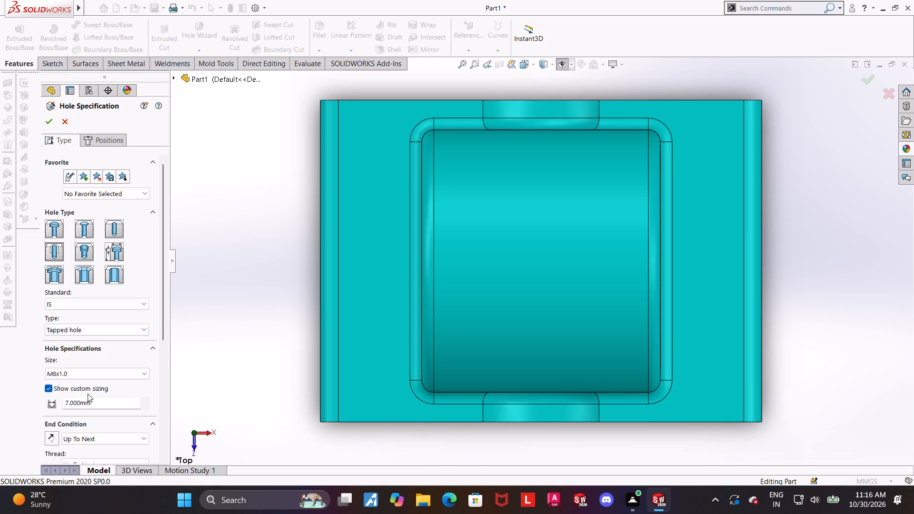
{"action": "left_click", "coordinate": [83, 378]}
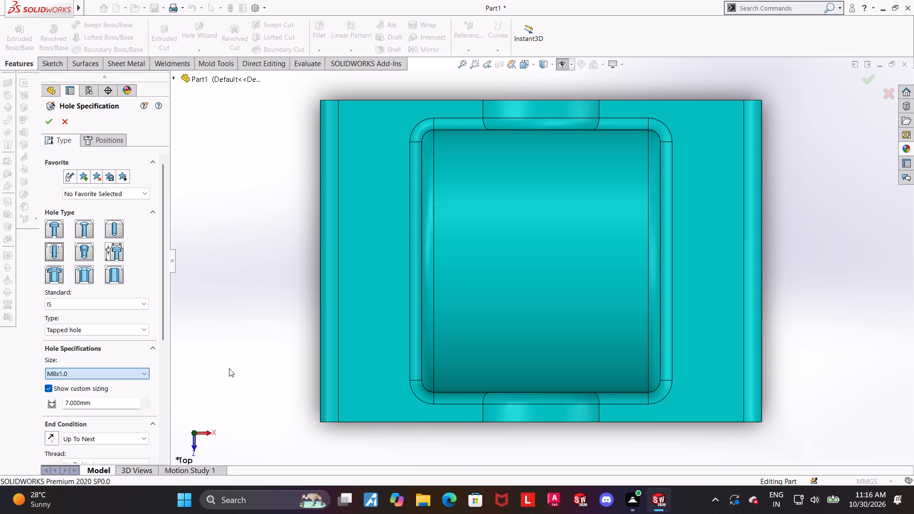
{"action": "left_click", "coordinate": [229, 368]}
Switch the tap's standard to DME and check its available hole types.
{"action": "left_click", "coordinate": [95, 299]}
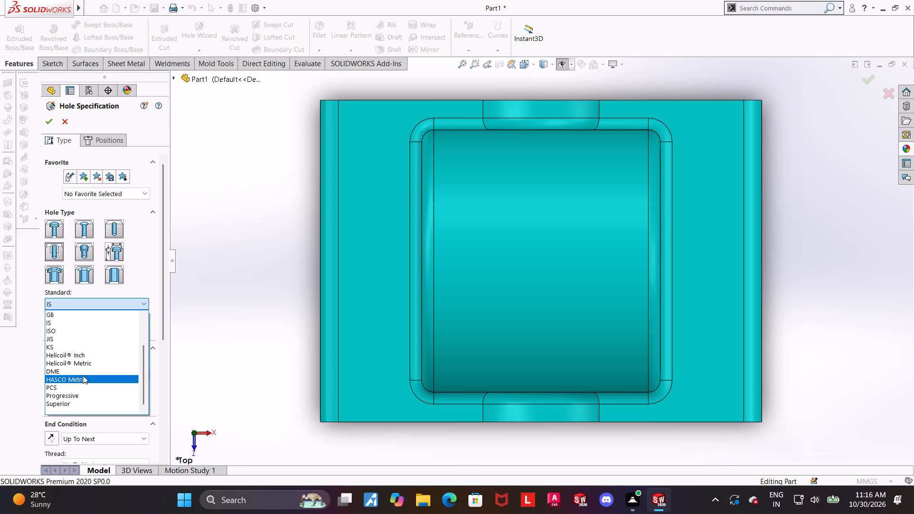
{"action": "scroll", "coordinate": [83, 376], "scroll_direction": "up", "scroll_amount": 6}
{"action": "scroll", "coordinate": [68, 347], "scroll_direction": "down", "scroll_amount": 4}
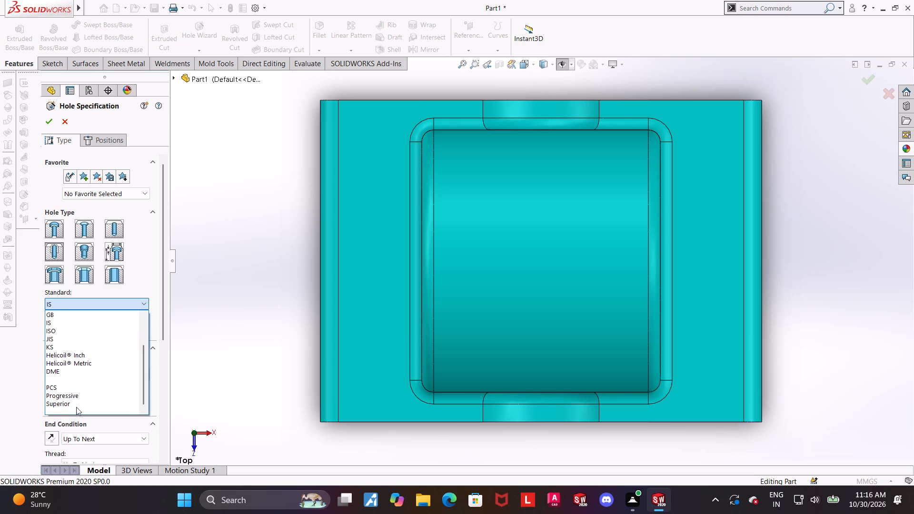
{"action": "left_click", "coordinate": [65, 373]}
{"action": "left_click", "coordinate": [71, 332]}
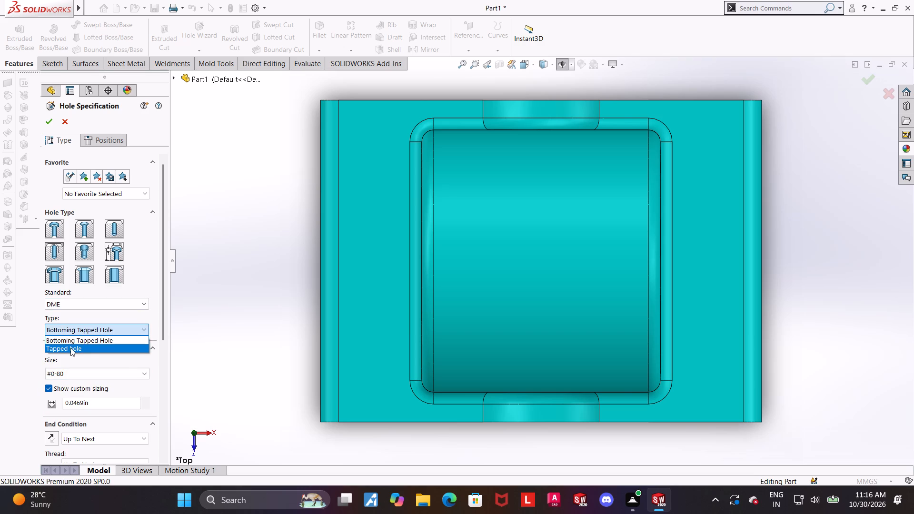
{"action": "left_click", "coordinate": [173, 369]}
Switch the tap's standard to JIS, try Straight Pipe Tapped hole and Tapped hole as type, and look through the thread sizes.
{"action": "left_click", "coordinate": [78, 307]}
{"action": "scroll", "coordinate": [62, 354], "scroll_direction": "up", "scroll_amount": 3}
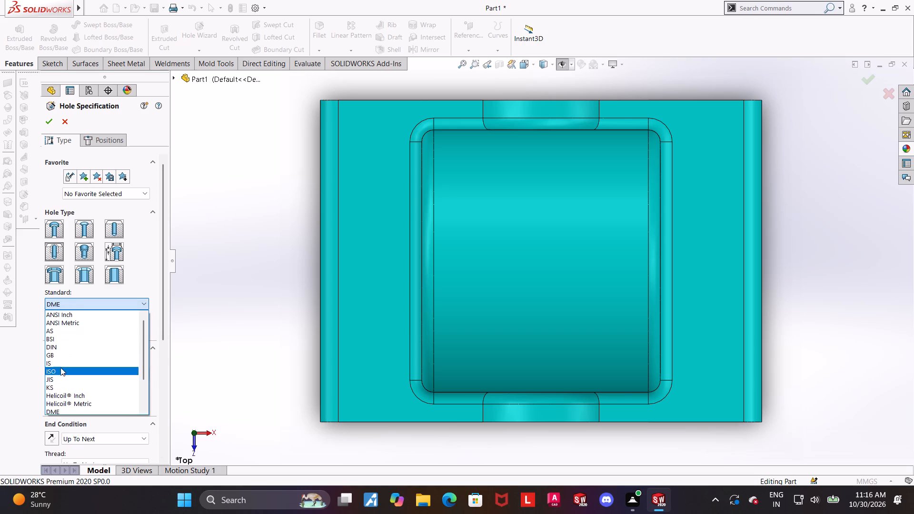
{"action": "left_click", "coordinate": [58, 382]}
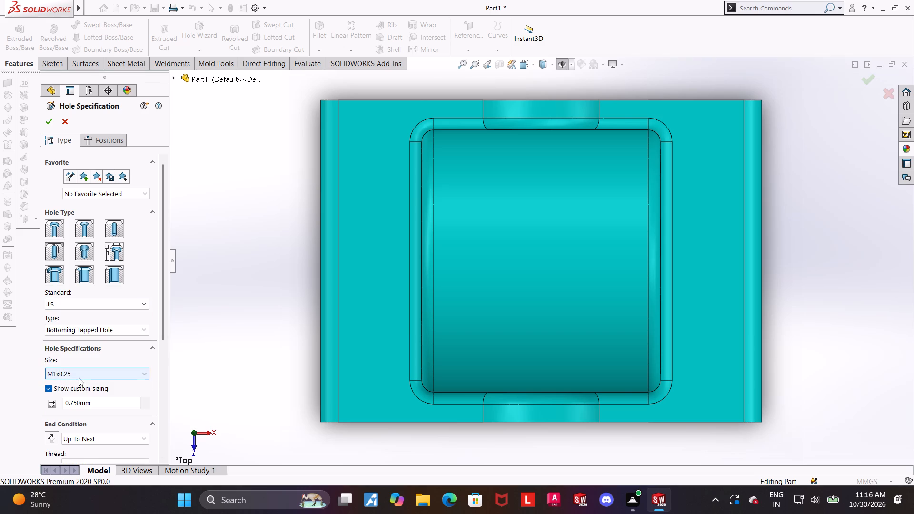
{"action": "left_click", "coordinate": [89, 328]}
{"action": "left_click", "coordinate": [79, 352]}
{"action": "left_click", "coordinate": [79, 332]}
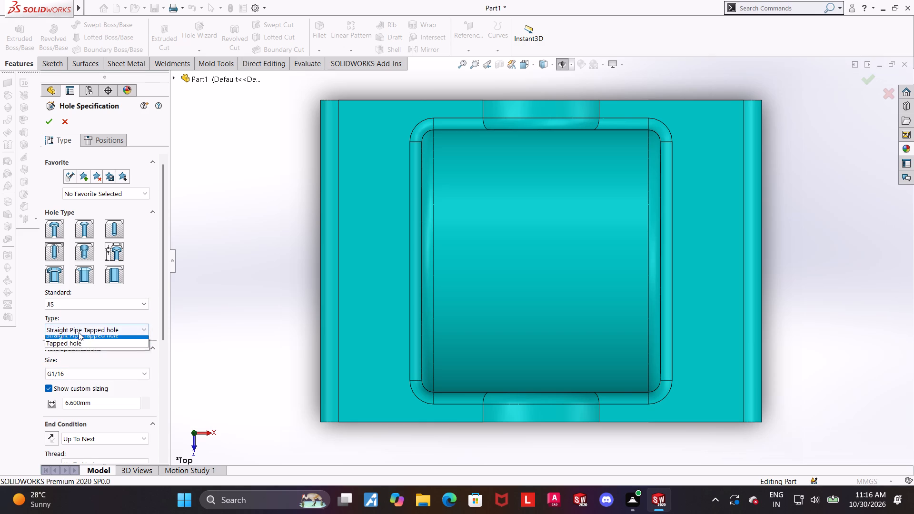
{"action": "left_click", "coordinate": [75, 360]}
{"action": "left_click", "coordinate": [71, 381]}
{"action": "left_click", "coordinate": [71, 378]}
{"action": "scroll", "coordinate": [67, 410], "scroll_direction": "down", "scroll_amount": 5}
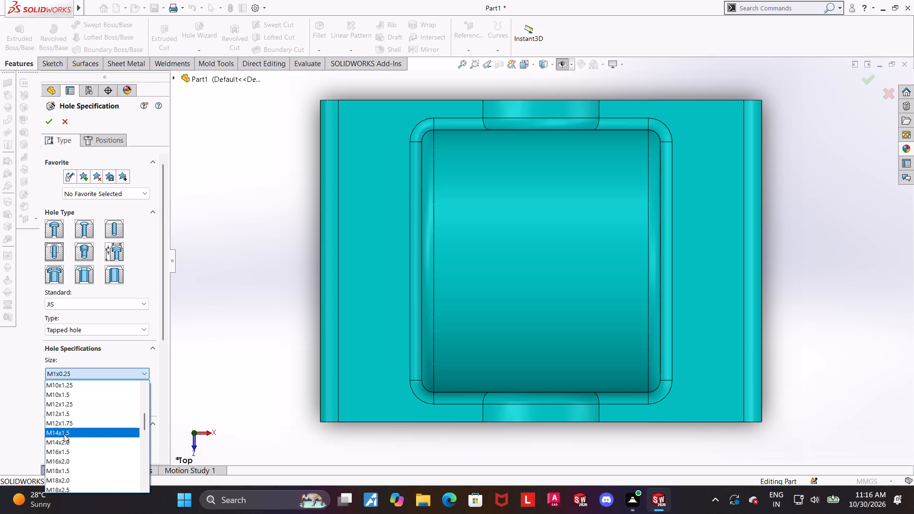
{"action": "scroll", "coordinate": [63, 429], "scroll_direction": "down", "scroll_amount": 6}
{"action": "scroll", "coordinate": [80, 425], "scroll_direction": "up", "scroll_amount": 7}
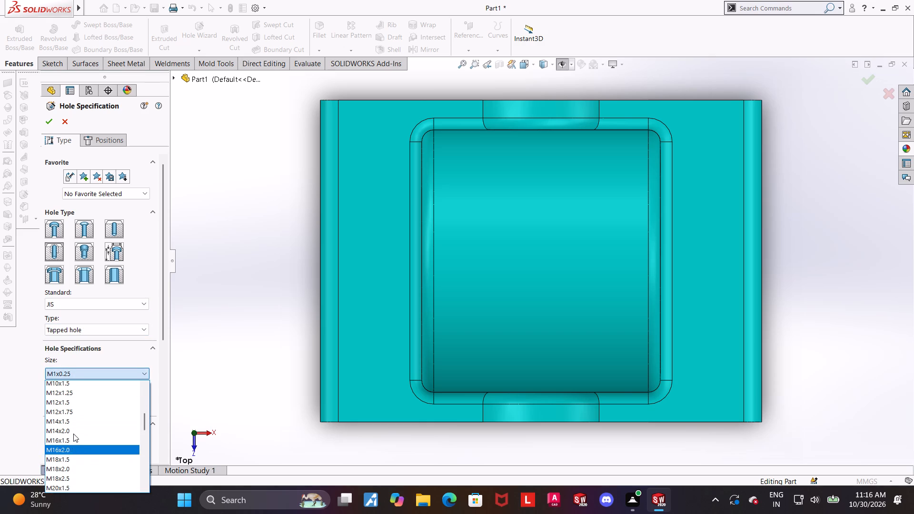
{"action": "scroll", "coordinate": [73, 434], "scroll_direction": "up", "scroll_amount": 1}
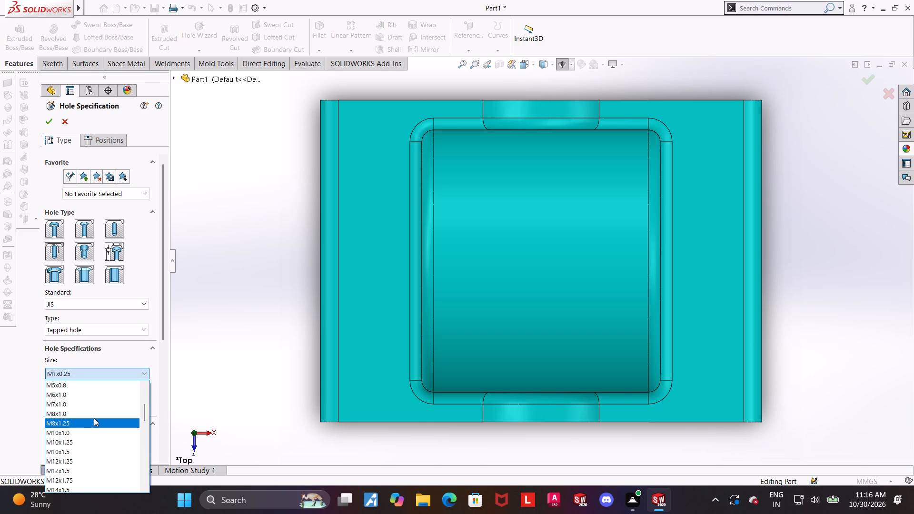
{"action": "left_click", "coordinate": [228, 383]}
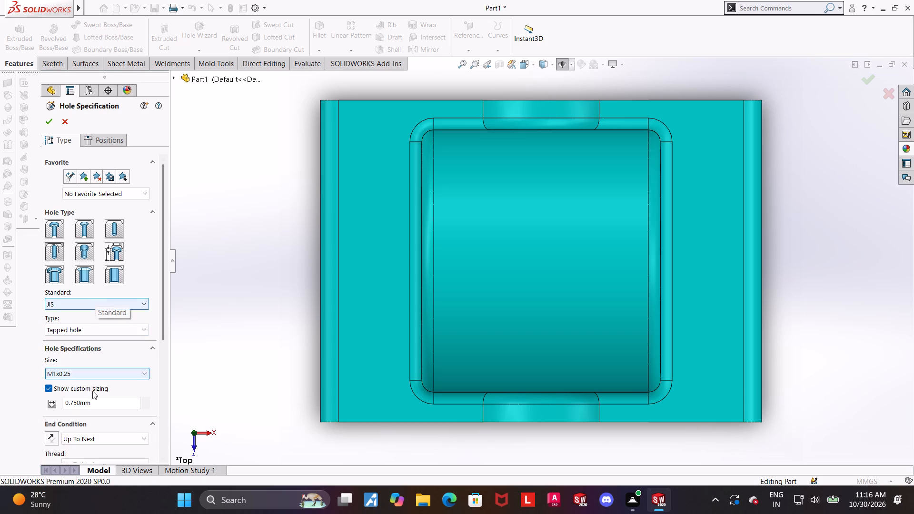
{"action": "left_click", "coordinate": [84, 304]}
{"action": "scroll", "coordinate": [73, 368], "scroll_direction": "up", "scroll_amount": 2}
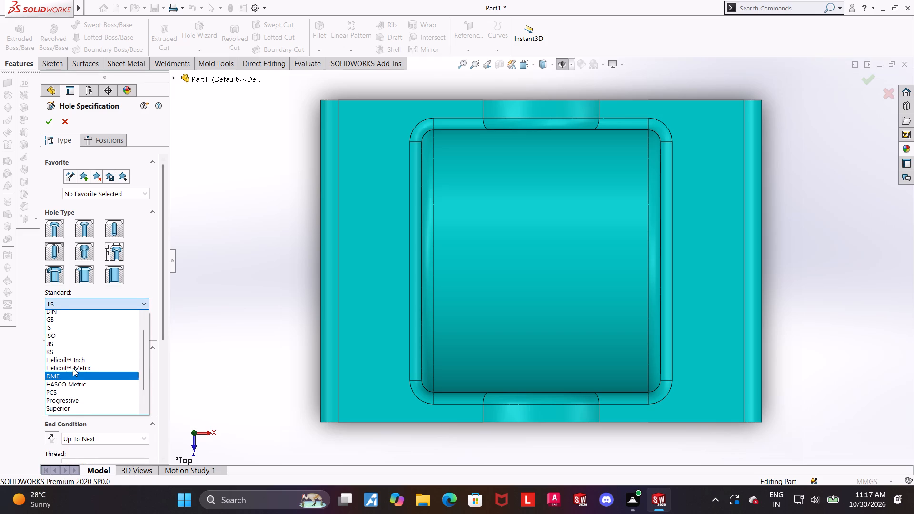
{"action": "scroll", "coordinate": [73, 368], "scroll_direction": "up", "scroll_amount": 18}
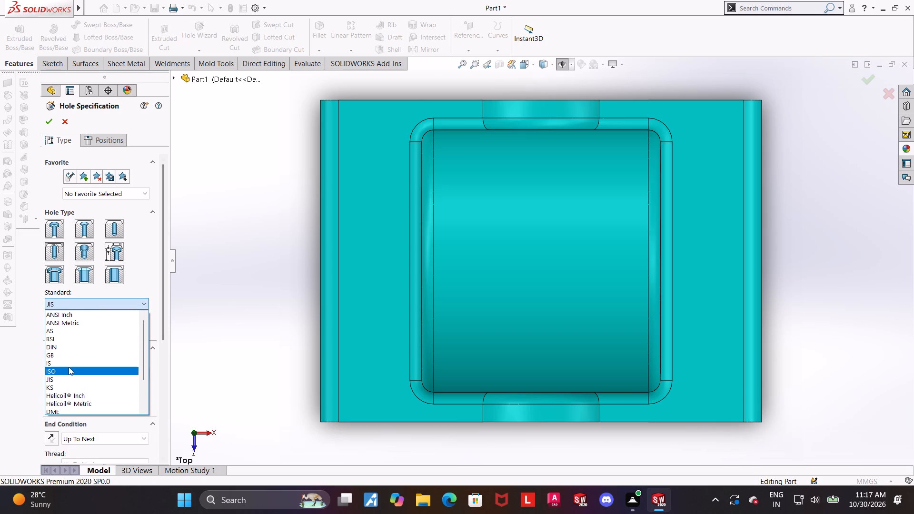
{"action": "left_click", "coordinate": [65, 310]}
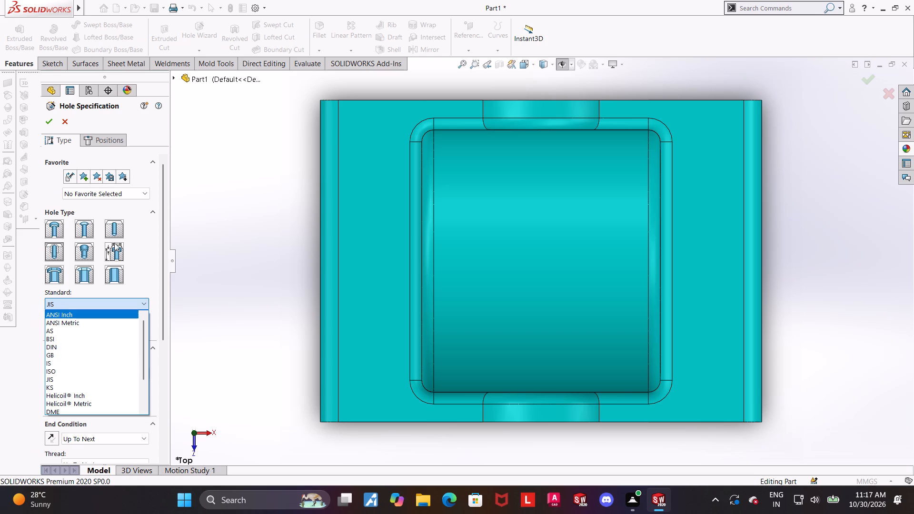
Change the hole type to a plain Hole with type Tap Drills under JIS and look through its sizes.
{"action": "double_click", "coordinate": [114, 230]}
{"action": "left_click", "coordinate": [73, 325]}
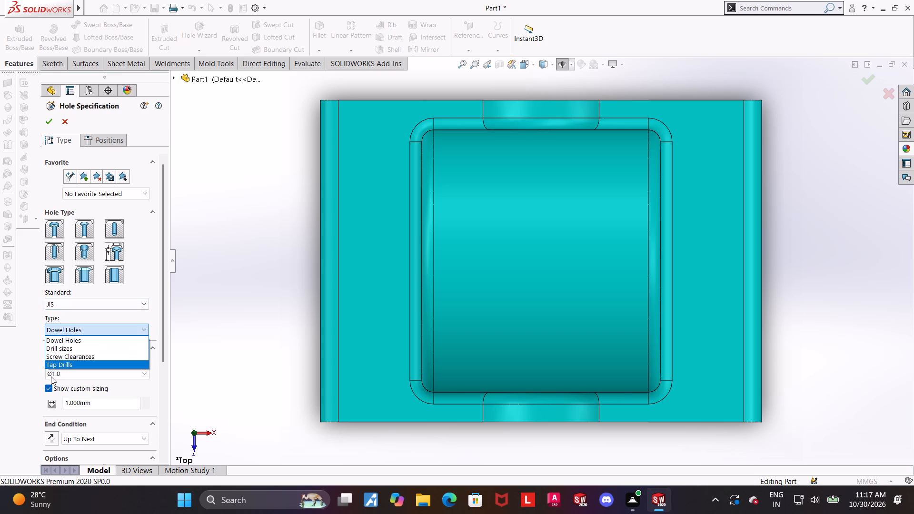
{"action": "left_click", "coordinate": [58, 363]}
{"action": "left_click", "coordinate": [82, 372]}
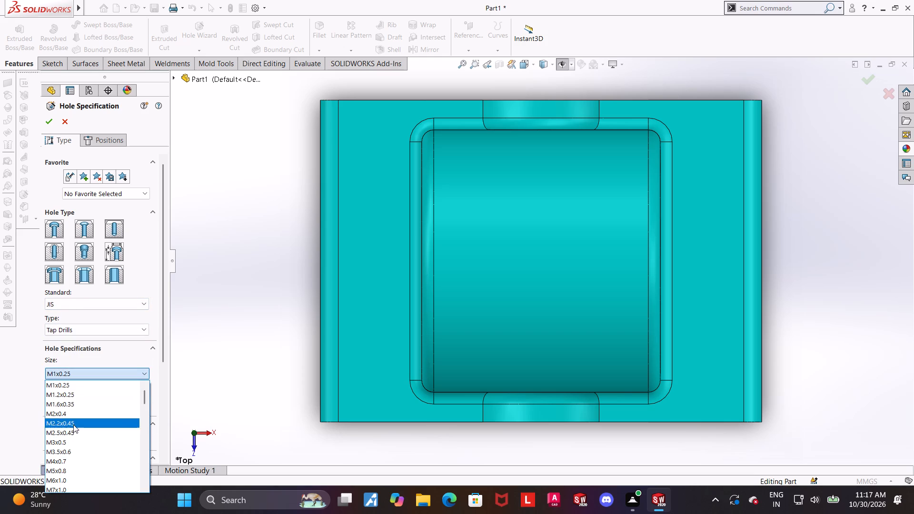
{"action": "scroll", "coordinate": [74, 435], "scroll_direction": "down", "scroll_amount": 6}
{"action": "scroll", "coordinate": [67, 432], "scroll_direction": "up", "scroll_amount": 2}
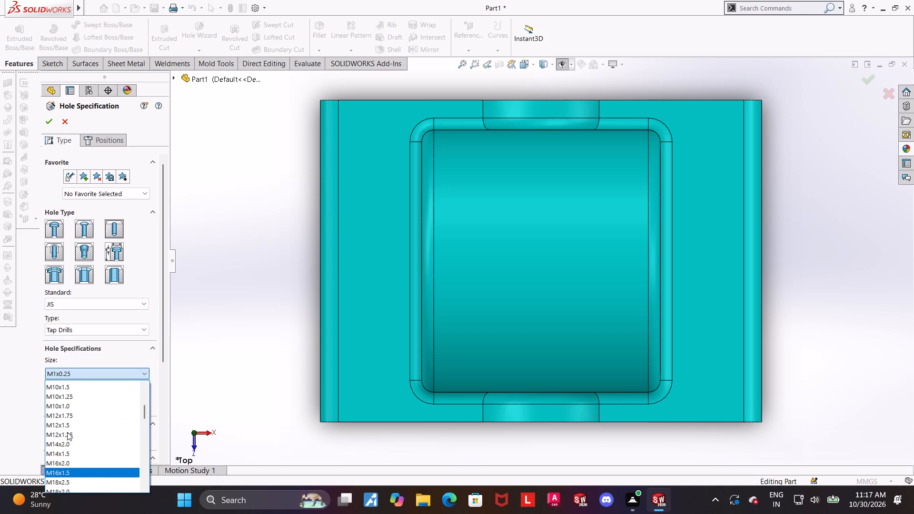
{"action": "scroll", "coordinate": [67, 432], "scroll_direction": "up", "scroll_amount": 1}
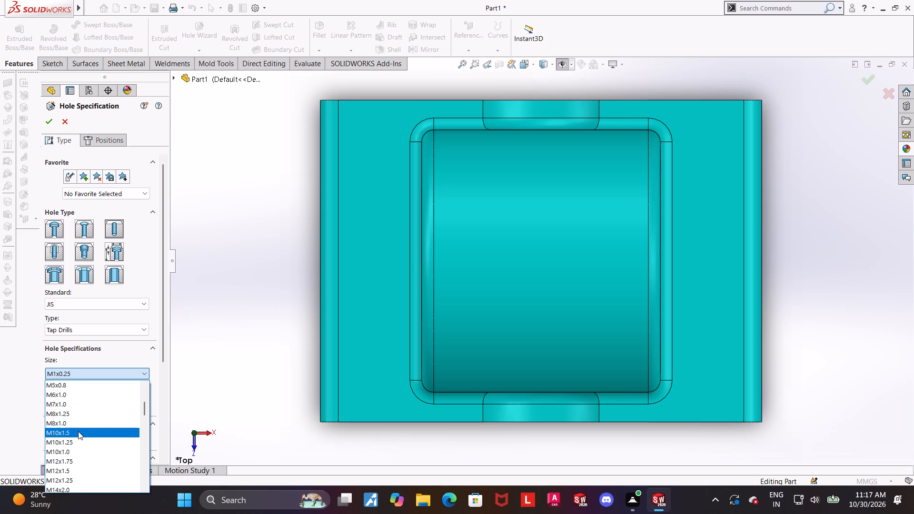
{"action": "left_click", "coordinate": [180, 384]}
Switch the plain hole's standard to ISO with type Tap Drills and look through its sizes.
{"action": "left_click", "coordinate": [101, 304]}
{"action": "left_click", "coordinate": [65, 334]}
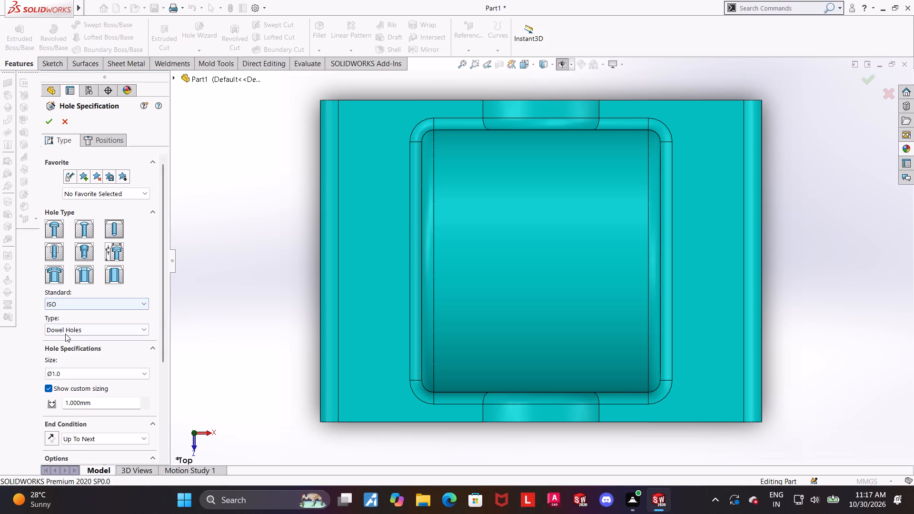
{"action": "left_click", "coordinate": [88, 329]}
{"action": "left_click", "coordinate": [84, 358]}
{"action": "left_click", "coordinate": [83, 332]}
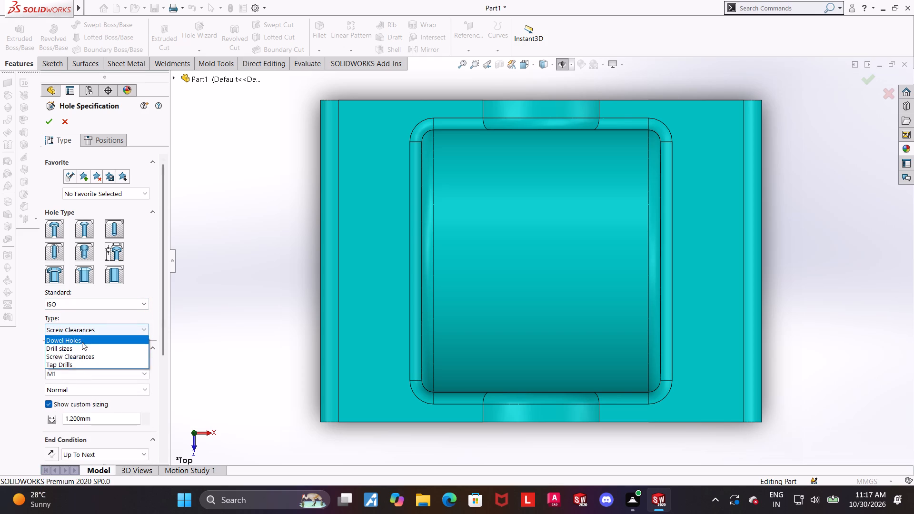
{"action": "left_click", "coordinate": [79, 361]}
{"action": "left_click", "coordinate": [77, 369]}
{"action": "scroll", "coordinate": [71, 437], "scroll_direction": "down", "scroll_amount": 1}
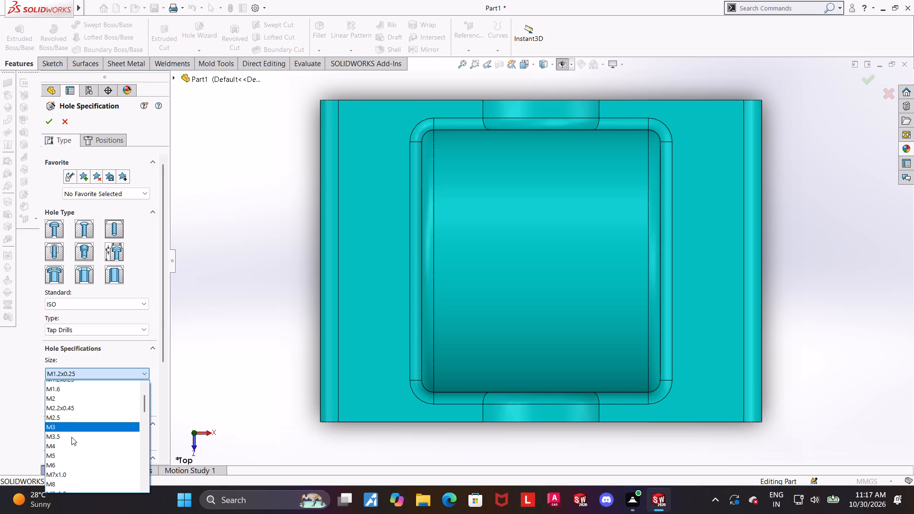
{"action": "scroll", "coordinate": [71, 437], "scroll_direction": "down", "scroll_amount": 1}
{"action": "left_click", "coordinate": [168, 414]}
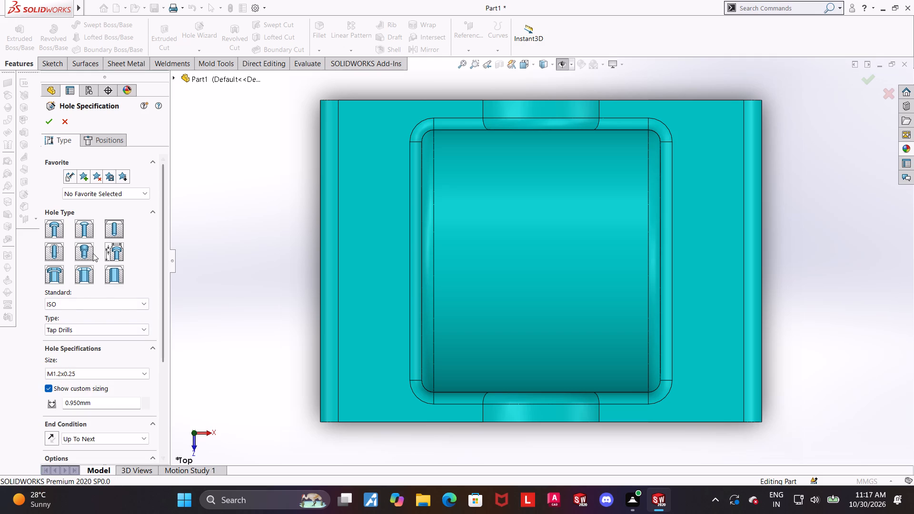
Set the plain hole to the ANSI Metric standard, type Tap Drills, size M8x1.25.
{"action": "left_click", "coordinate": [73, 296]}
{"action": "left_click", "coordinate": [75, 305]}
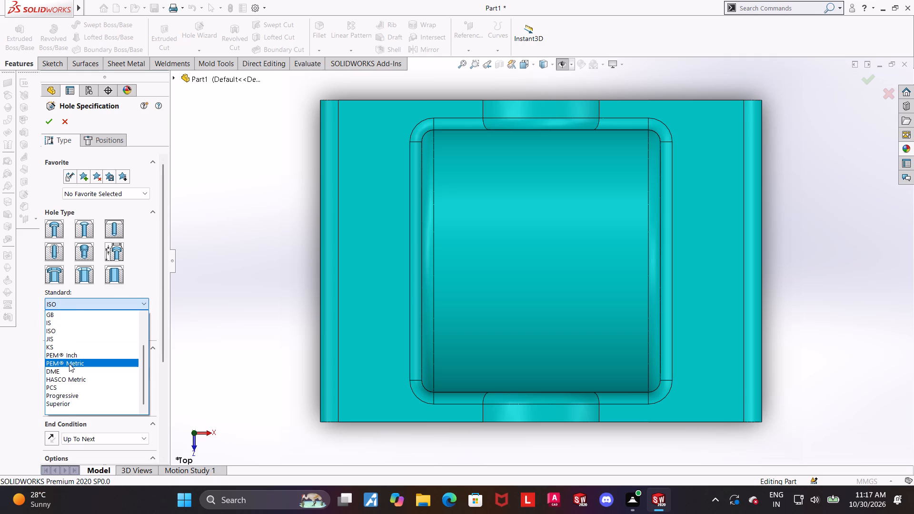
{"action": "scroll", "coordinate": [68, 364], "scroll_direction": "up", "scroll_amount": 10}
{"action": "left_click", "coordinate": [67, 320]}
{"action": "left_click", "coordinate": [80, 333]}
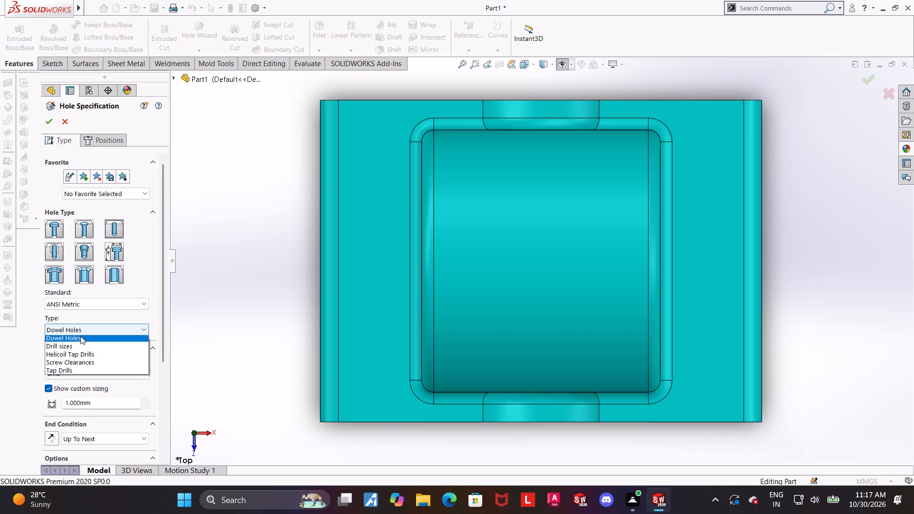
{"action": "left_click", "coordinate": [74, 370]}
{"action": "left_click", "coordinate": [74, 369]}
{"action": "scroll", "coordinate": [70, 404], "scroll_direction": "down", "scroll_amount": 1}
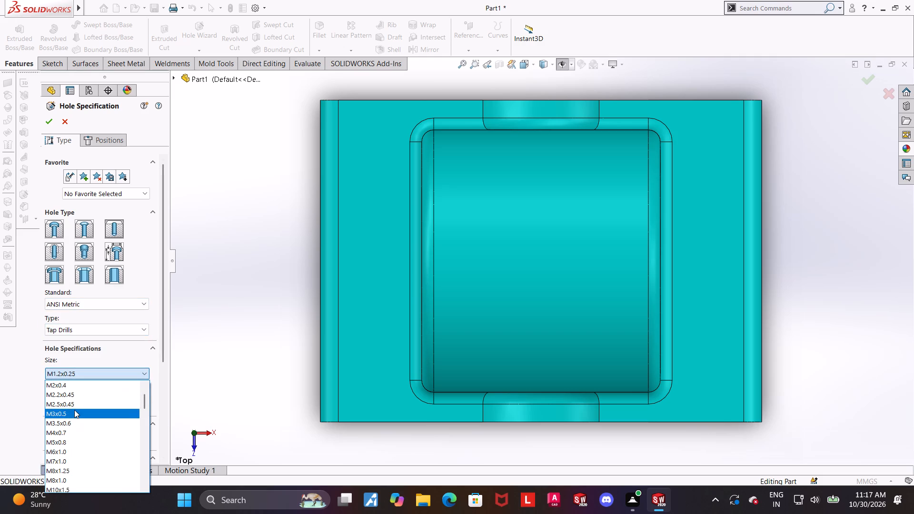
{"action": "scroll", "coordinate": [74, 410], "scroll_direction": "down", "scroll_amount": 2}
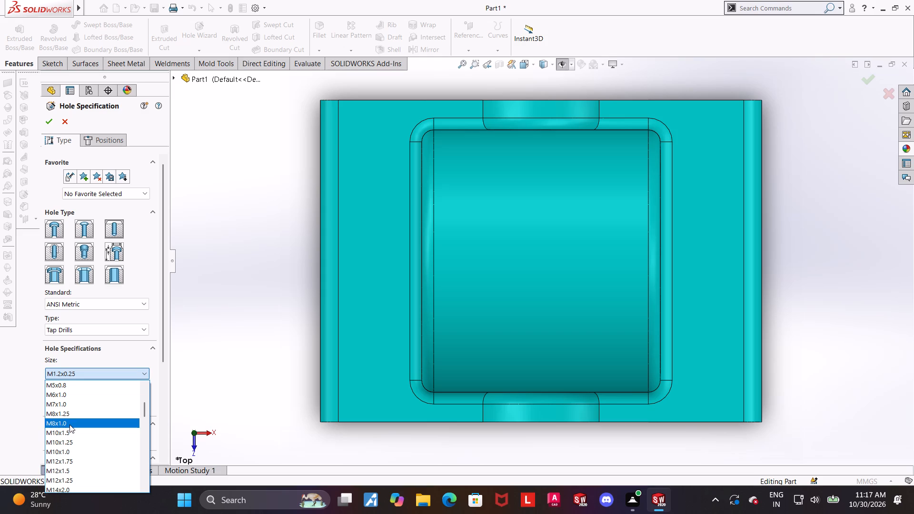
{"action": "left_click", "coordinate": [70, 414]}
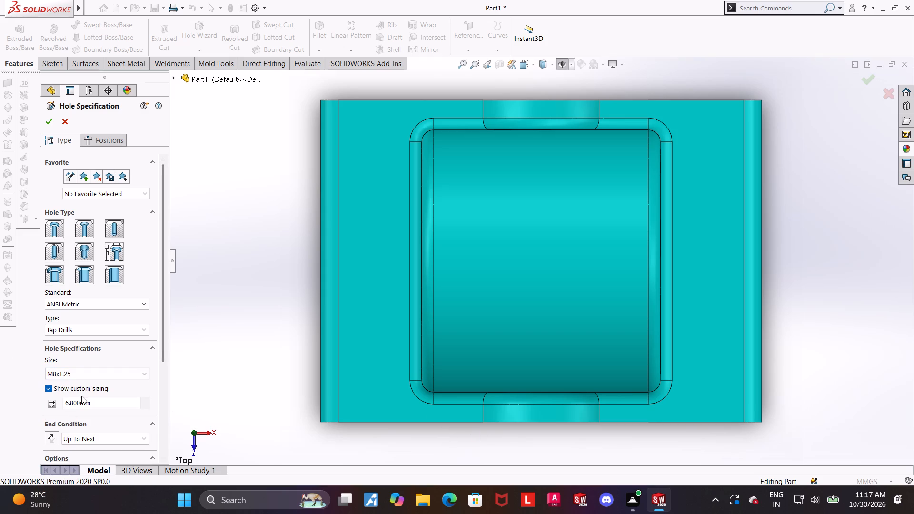
Turn off the near side countersink for the tap drill hole and recheck the size choices.
{"action": "left_click_drag", "start_coordinate": [165, 351], "coordinate": [164, 397]}
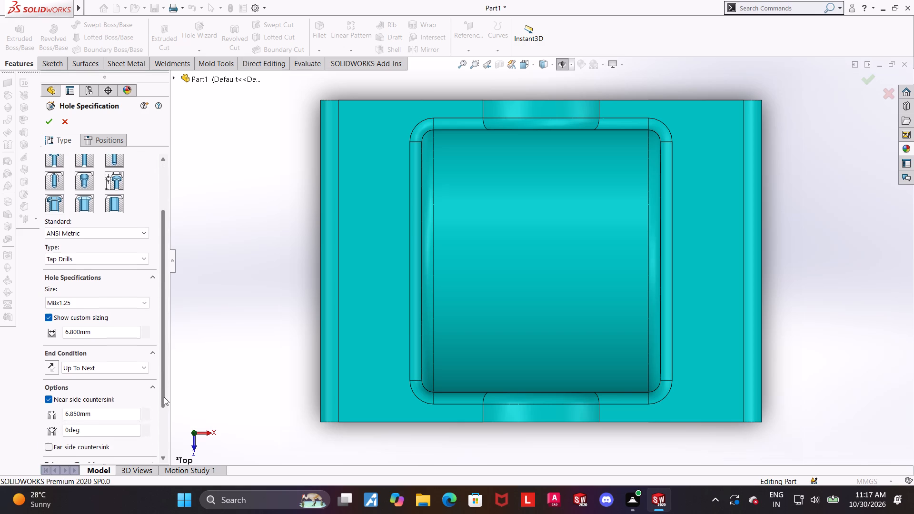
{"action": "left_click_drag", "start_coordinate": [164, 397], "coordinate": [159, 425]}
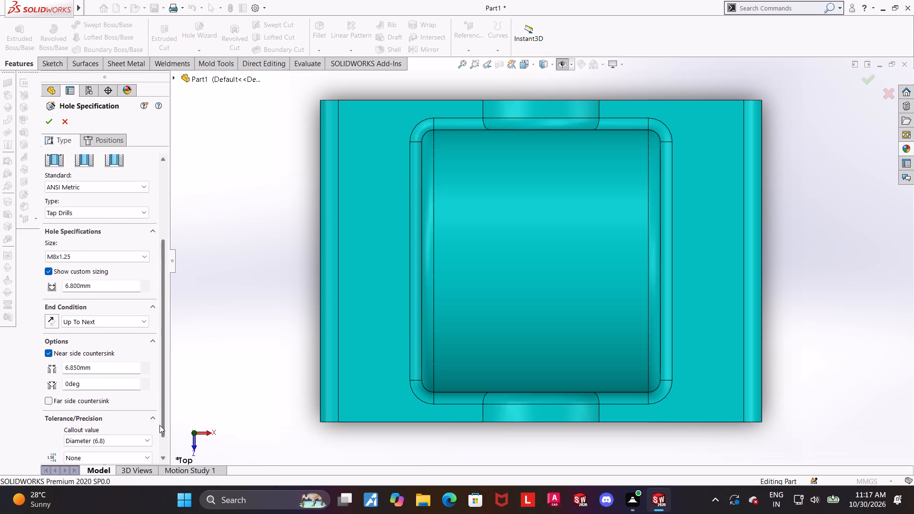
{"action": "left_click_drag", "start_coordinate": [159, 425], "coordinate": [159, 410]}
{"action": "left_click", "coordinate": [50, 377]}
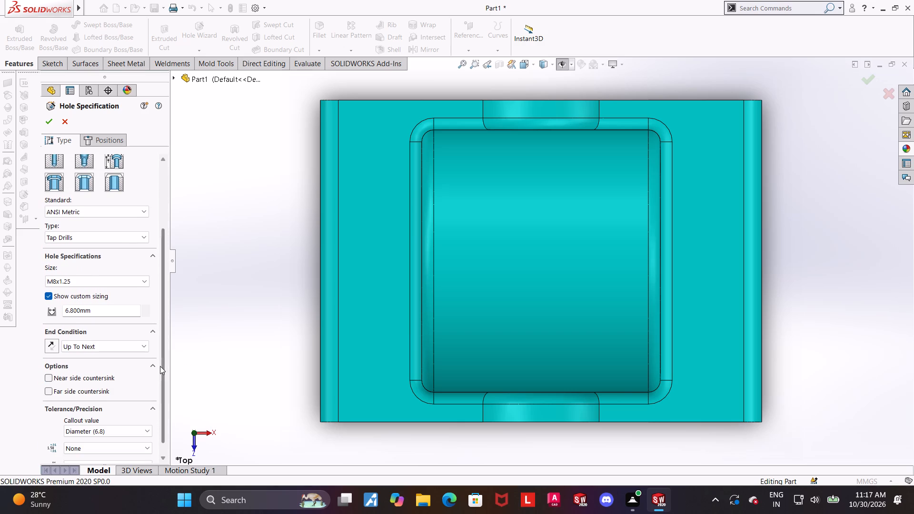
{"action": "left_click_drag", "start_coordinate": [160, 366], "coordinate": [156, 321]}
{"action": "left_click", "coordinate": [72, 346]}
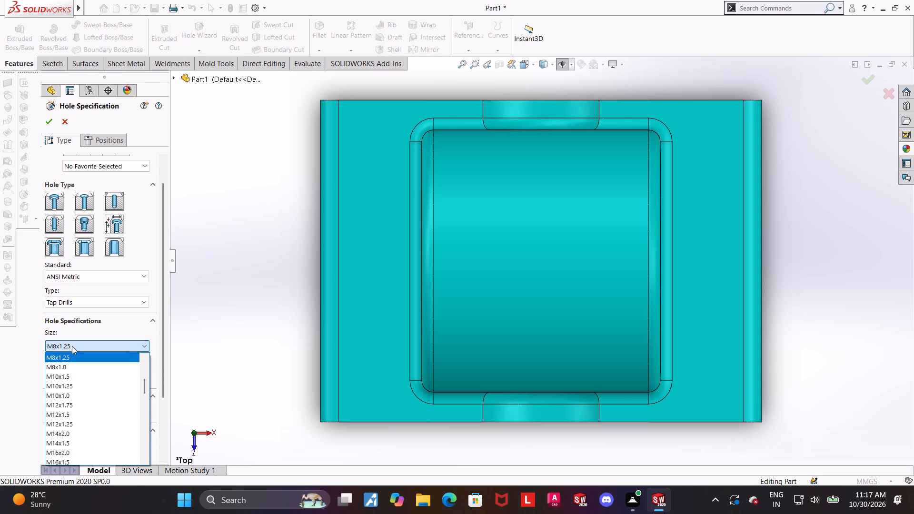
{"action": "left_click", "coordinate": [246, 327]}
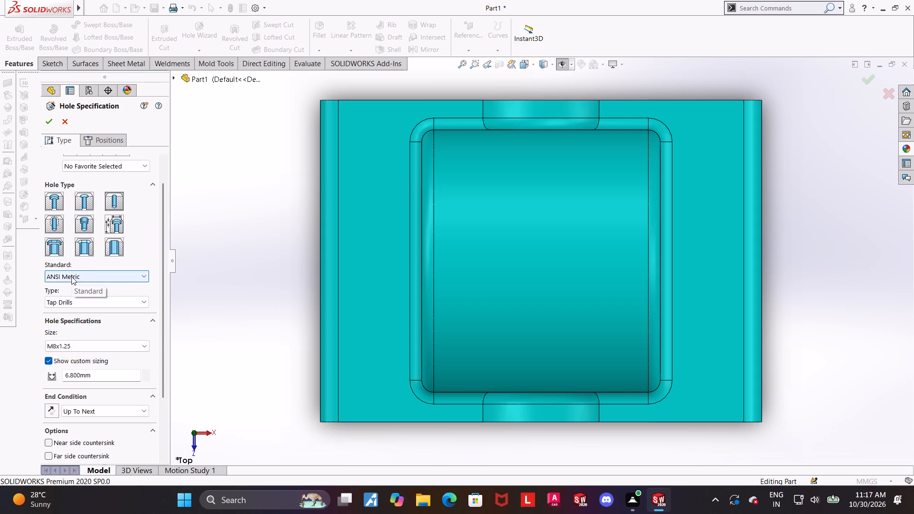
Change the hole type back to Straight Tap and check the ANSI Metric bottoming tapped hole sizes.
{"action": "left_click", "coordinate": [57, 223]}
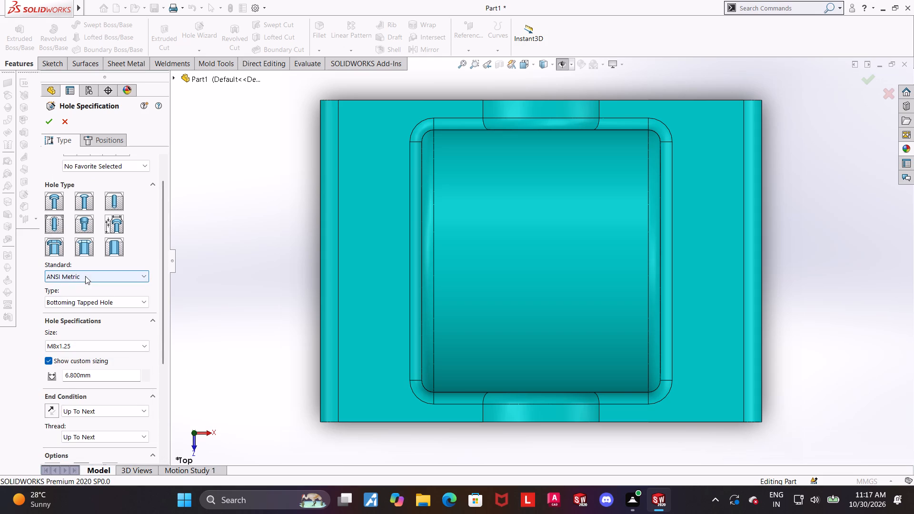
{"action": "left_click", "coordinate": [93, 345]}
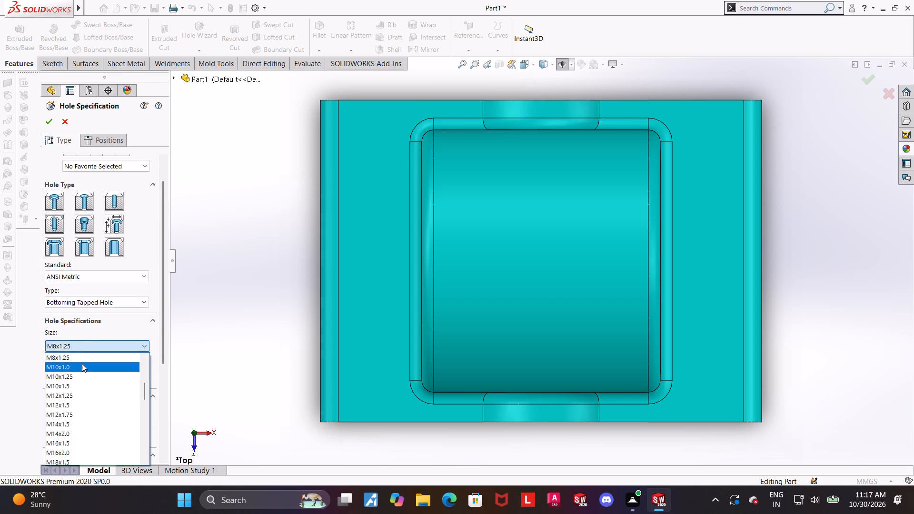
{"action": "scroll", "coordinate": [78, 374], "scroll_direction": "up", "scroll_amount": 1}
{"action": "left_click", "coordinate": [216, 373]}
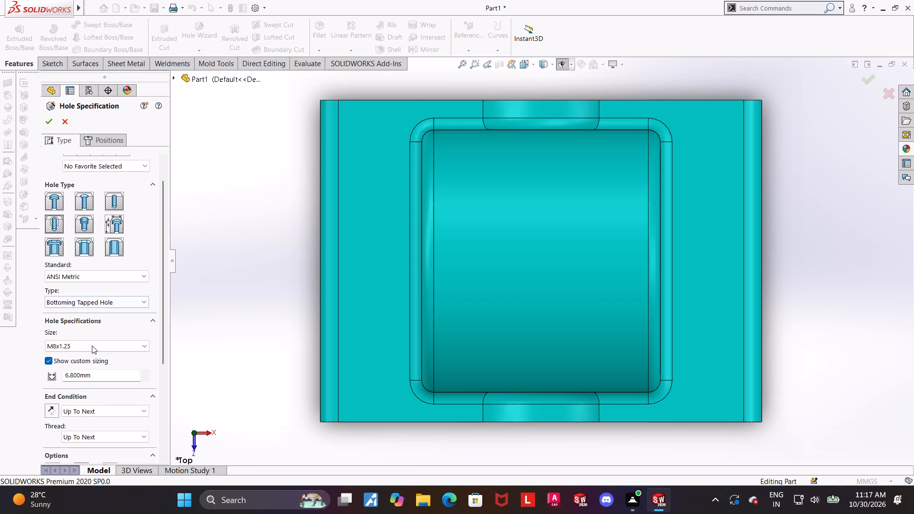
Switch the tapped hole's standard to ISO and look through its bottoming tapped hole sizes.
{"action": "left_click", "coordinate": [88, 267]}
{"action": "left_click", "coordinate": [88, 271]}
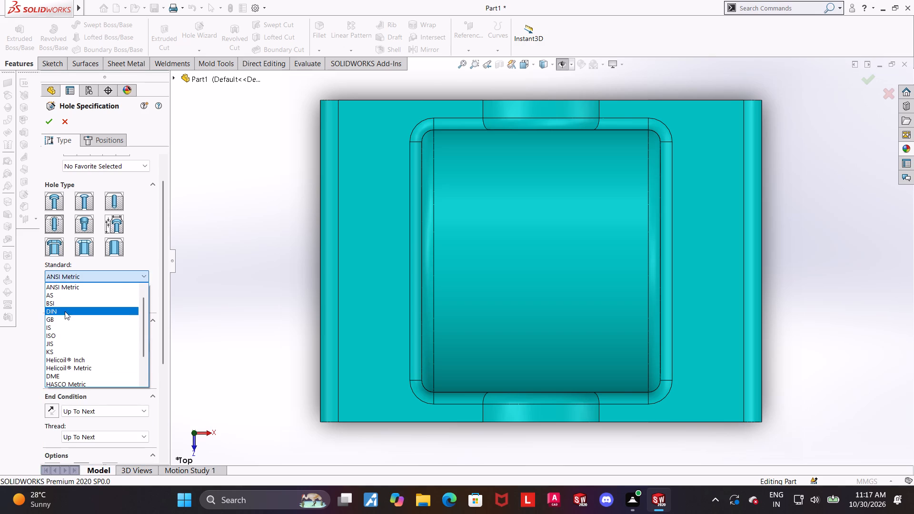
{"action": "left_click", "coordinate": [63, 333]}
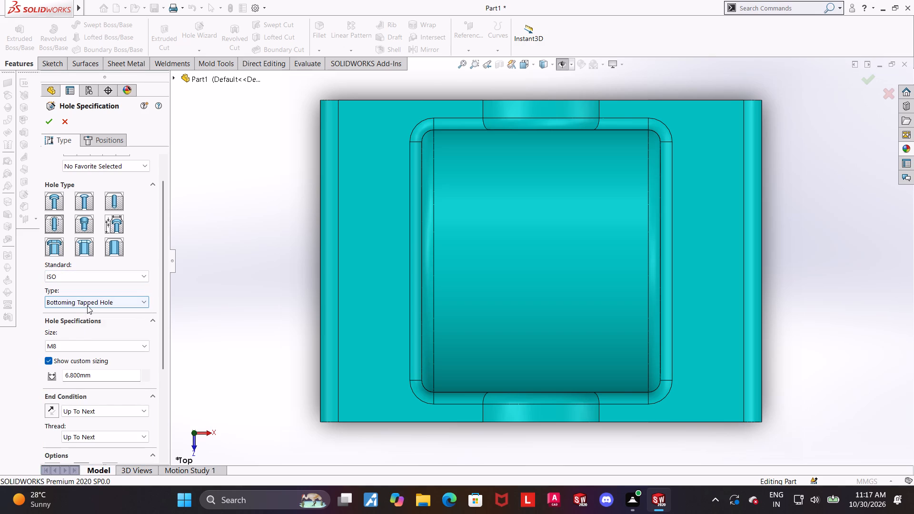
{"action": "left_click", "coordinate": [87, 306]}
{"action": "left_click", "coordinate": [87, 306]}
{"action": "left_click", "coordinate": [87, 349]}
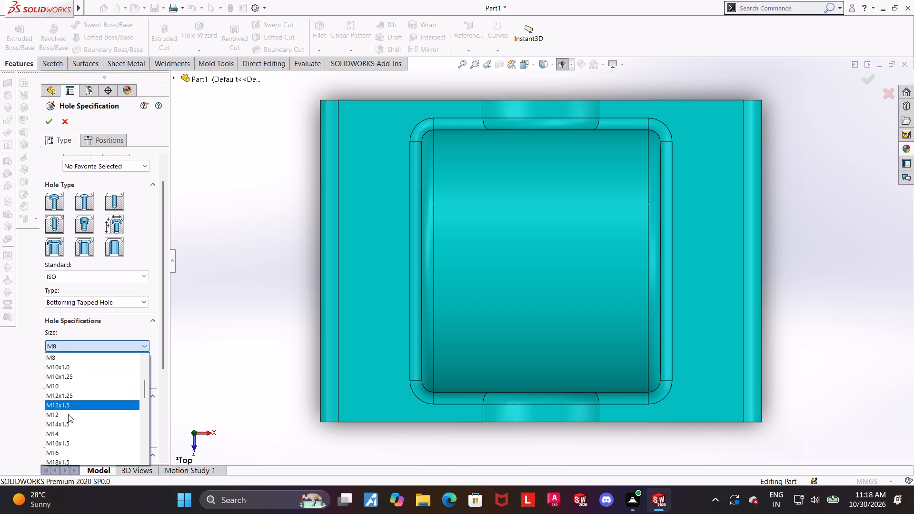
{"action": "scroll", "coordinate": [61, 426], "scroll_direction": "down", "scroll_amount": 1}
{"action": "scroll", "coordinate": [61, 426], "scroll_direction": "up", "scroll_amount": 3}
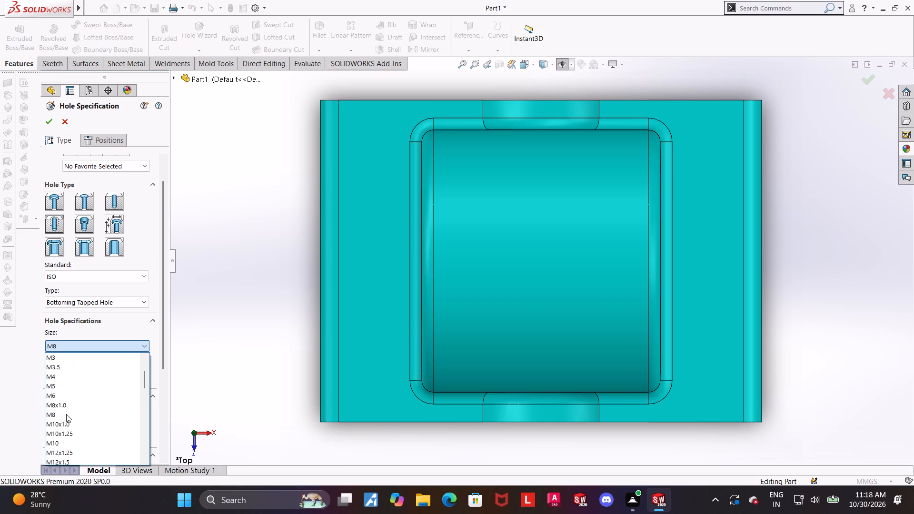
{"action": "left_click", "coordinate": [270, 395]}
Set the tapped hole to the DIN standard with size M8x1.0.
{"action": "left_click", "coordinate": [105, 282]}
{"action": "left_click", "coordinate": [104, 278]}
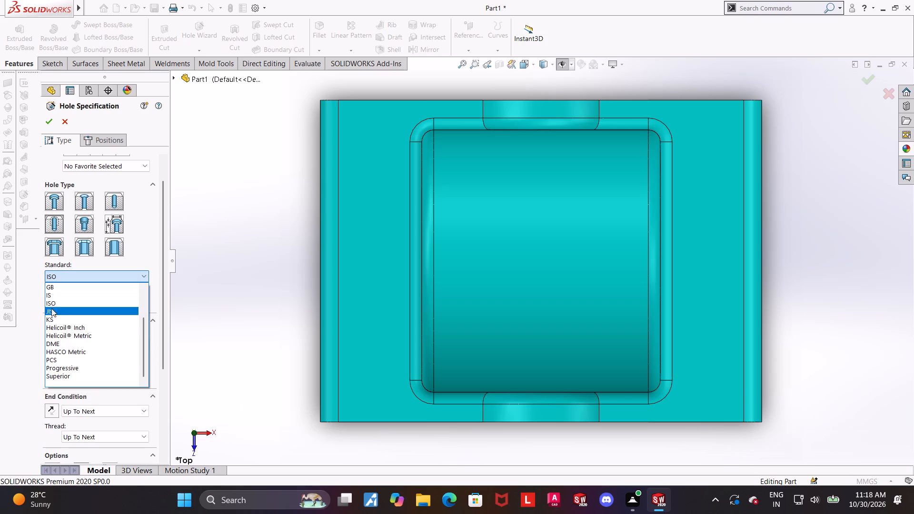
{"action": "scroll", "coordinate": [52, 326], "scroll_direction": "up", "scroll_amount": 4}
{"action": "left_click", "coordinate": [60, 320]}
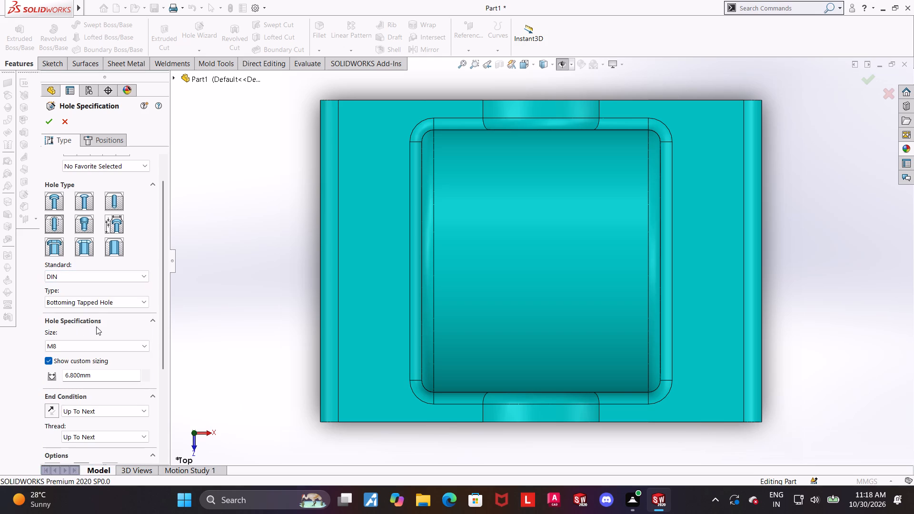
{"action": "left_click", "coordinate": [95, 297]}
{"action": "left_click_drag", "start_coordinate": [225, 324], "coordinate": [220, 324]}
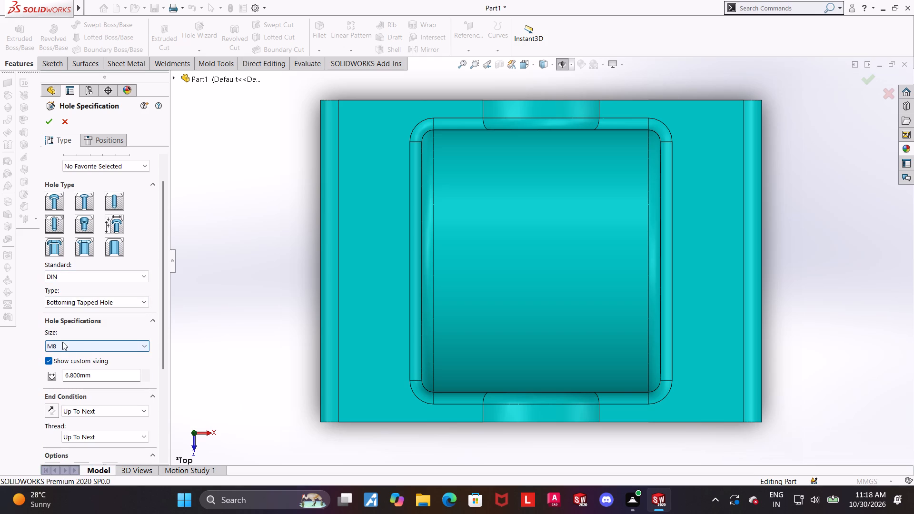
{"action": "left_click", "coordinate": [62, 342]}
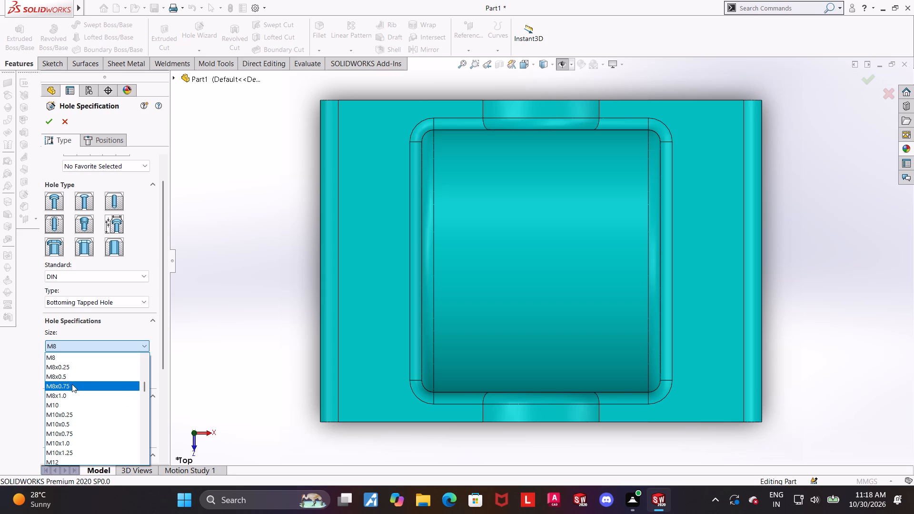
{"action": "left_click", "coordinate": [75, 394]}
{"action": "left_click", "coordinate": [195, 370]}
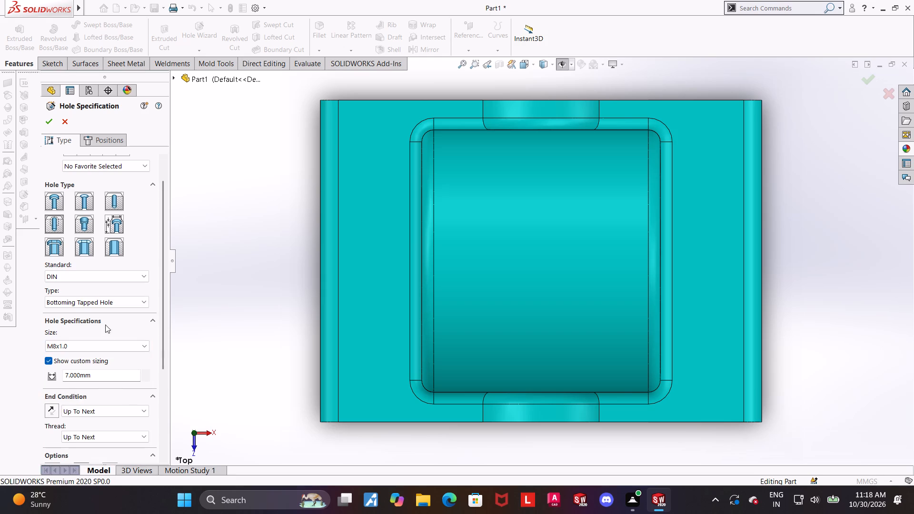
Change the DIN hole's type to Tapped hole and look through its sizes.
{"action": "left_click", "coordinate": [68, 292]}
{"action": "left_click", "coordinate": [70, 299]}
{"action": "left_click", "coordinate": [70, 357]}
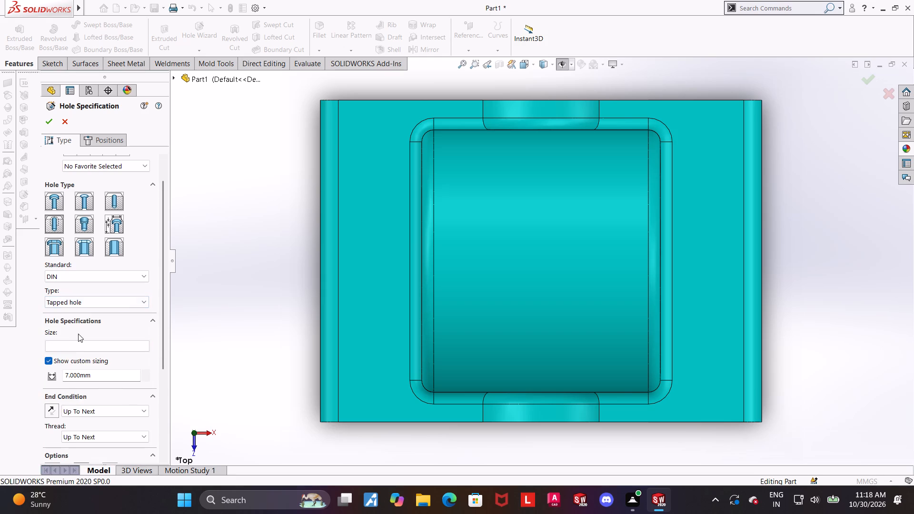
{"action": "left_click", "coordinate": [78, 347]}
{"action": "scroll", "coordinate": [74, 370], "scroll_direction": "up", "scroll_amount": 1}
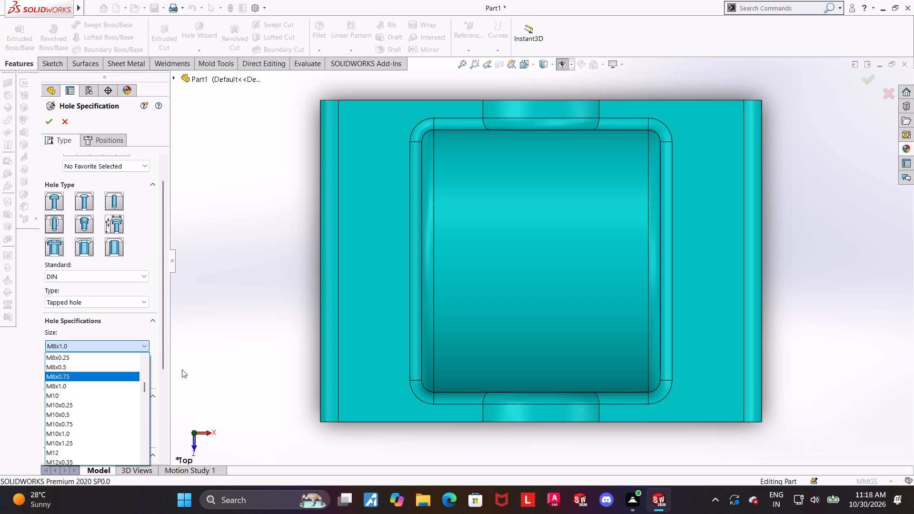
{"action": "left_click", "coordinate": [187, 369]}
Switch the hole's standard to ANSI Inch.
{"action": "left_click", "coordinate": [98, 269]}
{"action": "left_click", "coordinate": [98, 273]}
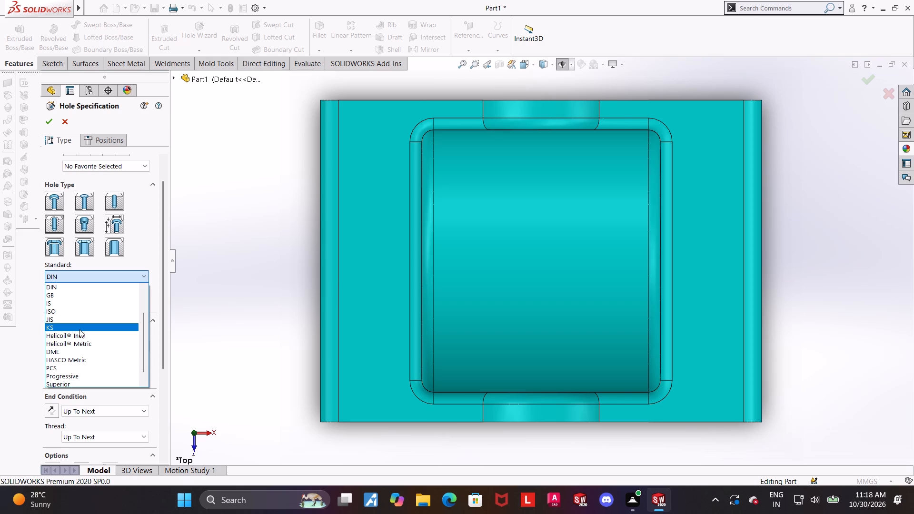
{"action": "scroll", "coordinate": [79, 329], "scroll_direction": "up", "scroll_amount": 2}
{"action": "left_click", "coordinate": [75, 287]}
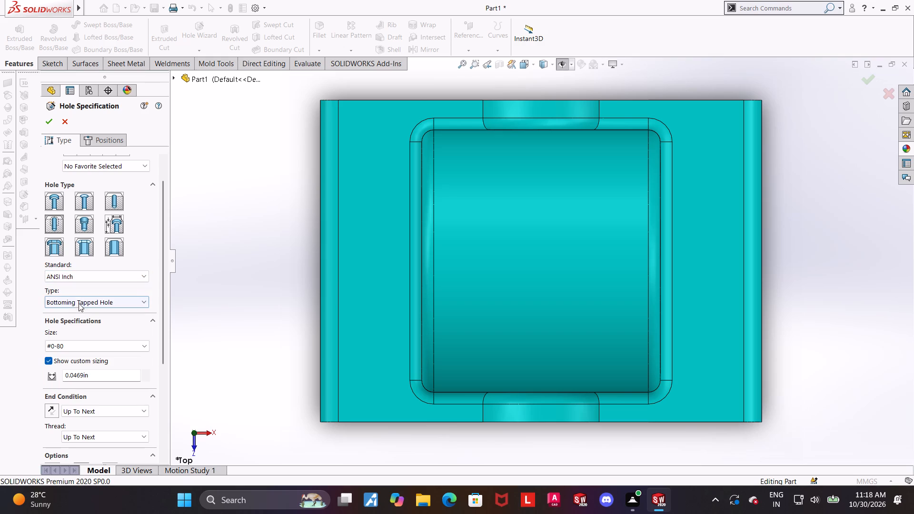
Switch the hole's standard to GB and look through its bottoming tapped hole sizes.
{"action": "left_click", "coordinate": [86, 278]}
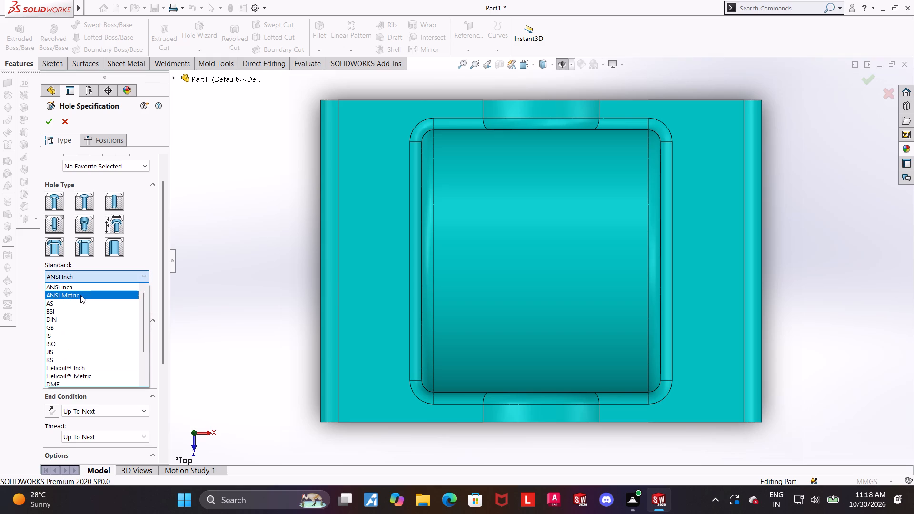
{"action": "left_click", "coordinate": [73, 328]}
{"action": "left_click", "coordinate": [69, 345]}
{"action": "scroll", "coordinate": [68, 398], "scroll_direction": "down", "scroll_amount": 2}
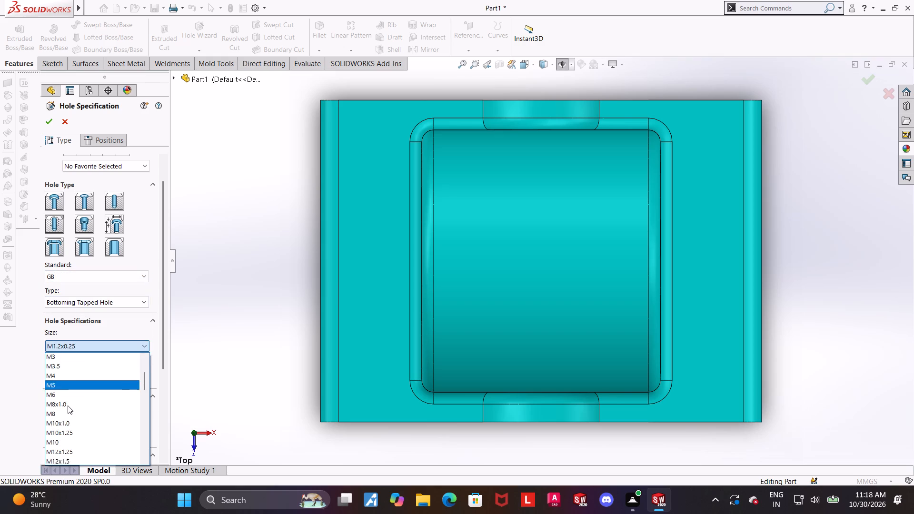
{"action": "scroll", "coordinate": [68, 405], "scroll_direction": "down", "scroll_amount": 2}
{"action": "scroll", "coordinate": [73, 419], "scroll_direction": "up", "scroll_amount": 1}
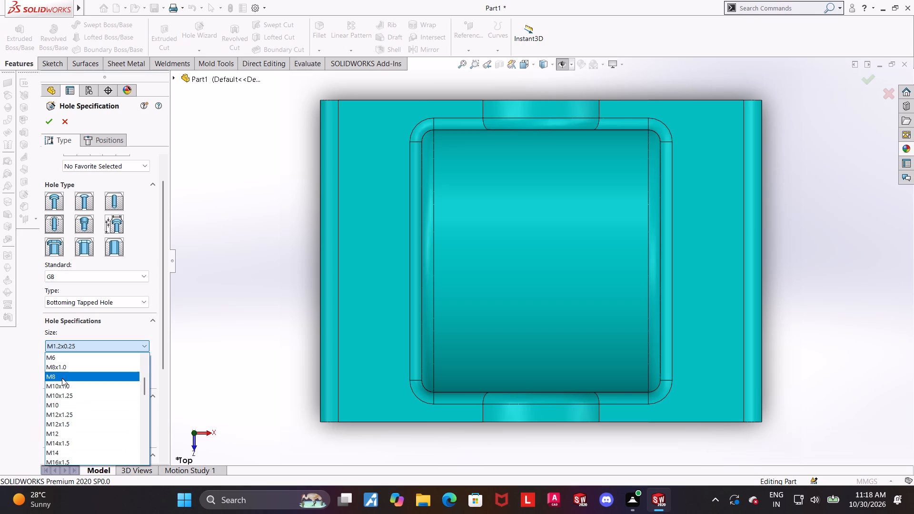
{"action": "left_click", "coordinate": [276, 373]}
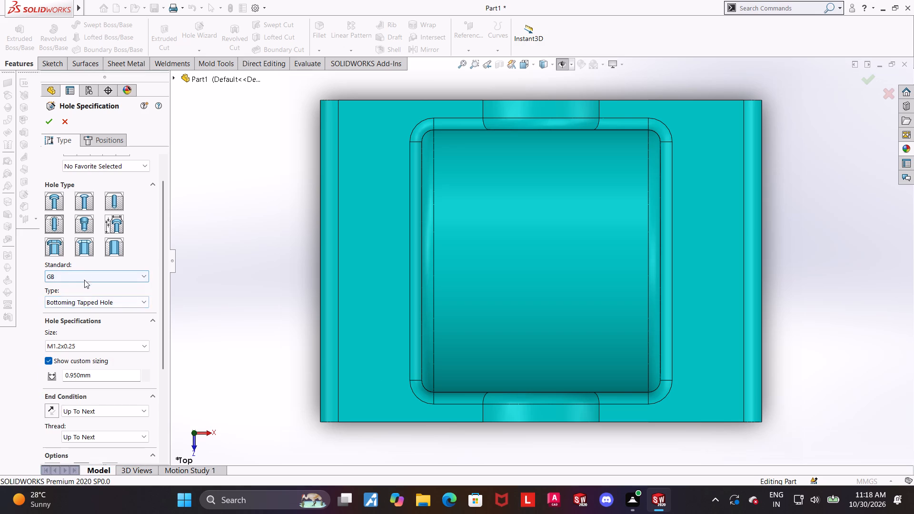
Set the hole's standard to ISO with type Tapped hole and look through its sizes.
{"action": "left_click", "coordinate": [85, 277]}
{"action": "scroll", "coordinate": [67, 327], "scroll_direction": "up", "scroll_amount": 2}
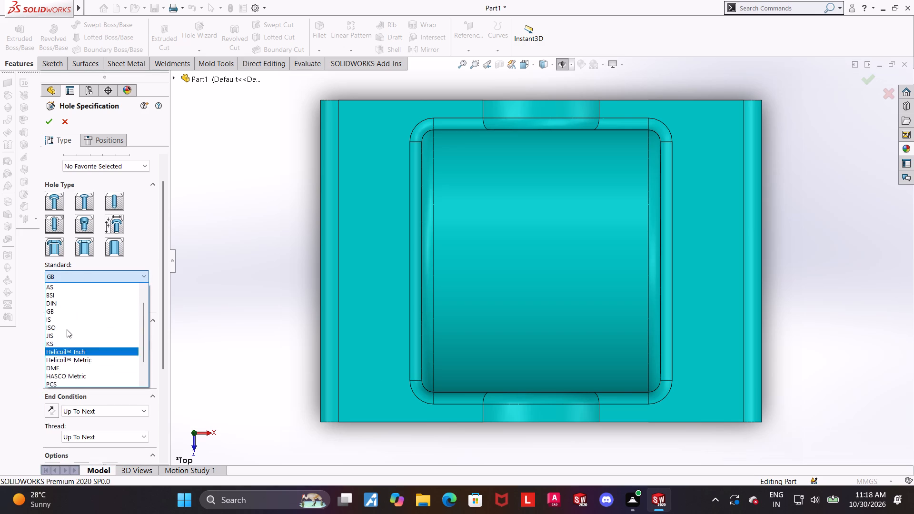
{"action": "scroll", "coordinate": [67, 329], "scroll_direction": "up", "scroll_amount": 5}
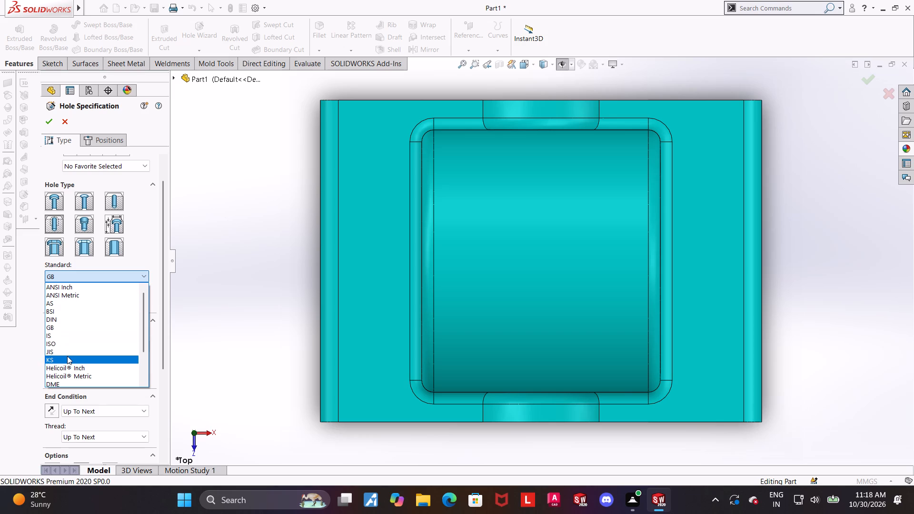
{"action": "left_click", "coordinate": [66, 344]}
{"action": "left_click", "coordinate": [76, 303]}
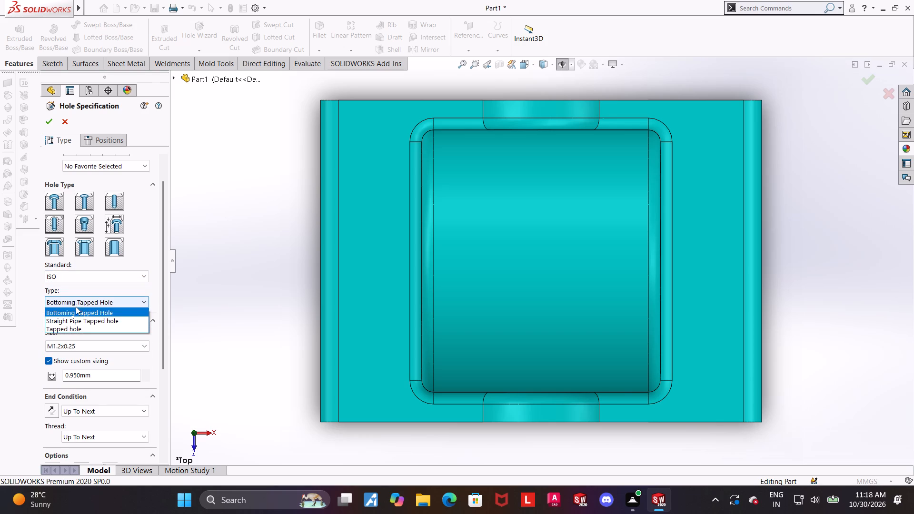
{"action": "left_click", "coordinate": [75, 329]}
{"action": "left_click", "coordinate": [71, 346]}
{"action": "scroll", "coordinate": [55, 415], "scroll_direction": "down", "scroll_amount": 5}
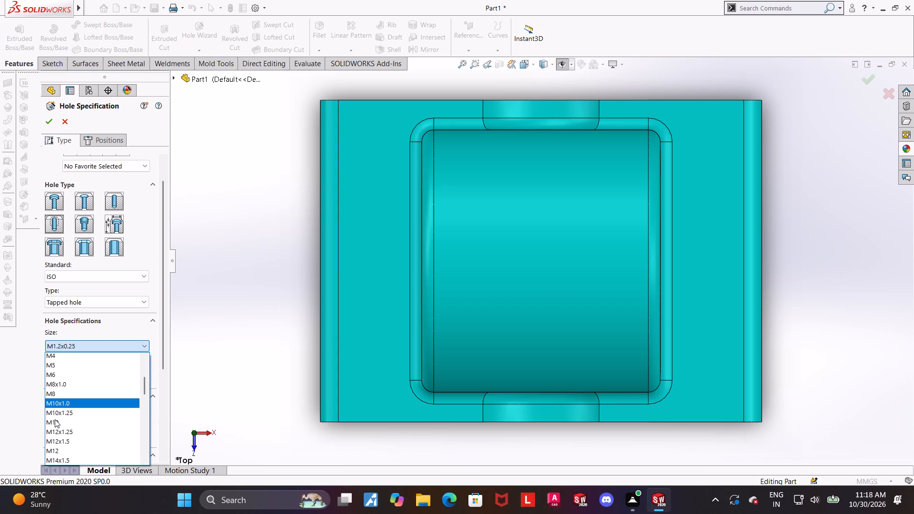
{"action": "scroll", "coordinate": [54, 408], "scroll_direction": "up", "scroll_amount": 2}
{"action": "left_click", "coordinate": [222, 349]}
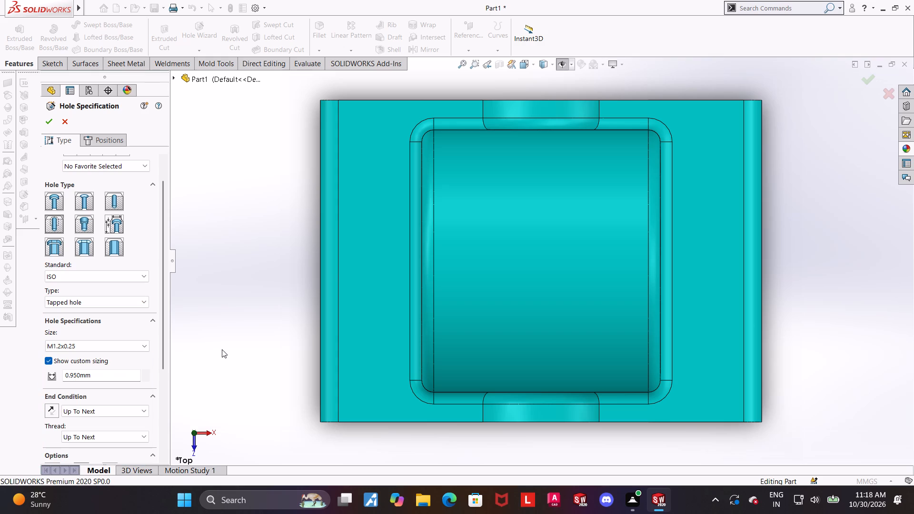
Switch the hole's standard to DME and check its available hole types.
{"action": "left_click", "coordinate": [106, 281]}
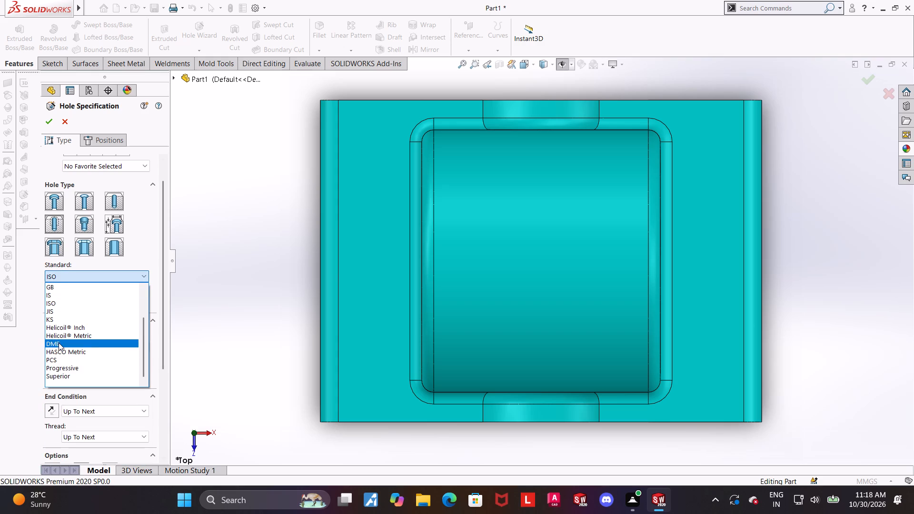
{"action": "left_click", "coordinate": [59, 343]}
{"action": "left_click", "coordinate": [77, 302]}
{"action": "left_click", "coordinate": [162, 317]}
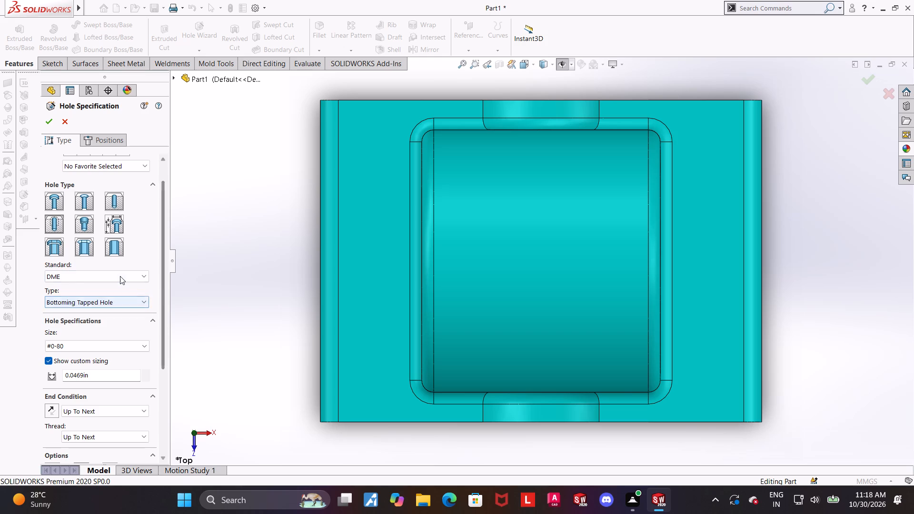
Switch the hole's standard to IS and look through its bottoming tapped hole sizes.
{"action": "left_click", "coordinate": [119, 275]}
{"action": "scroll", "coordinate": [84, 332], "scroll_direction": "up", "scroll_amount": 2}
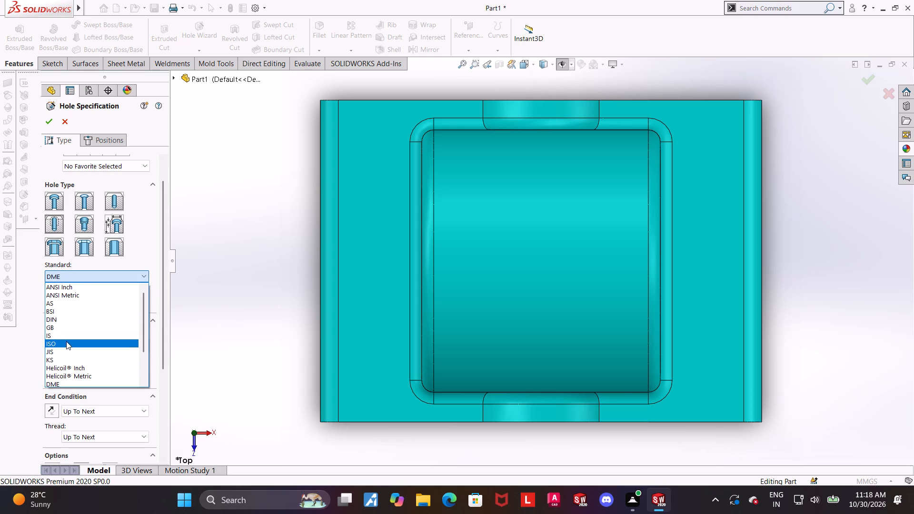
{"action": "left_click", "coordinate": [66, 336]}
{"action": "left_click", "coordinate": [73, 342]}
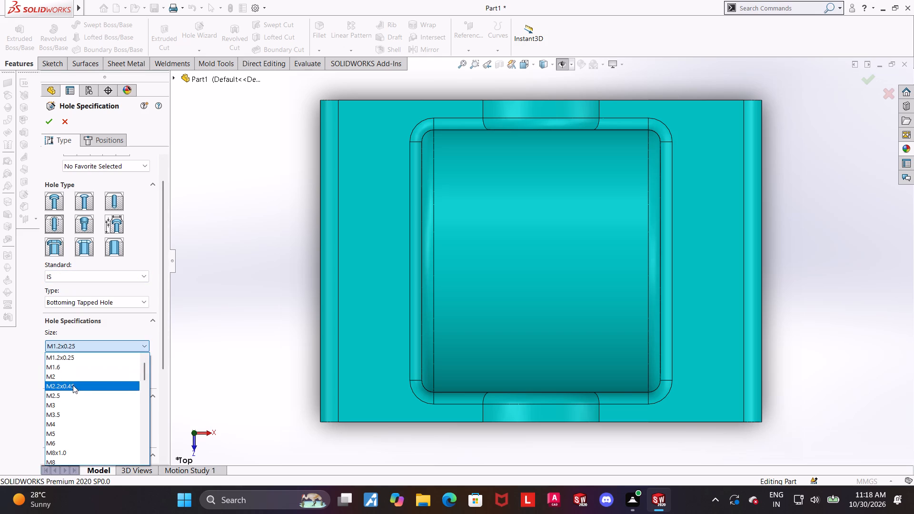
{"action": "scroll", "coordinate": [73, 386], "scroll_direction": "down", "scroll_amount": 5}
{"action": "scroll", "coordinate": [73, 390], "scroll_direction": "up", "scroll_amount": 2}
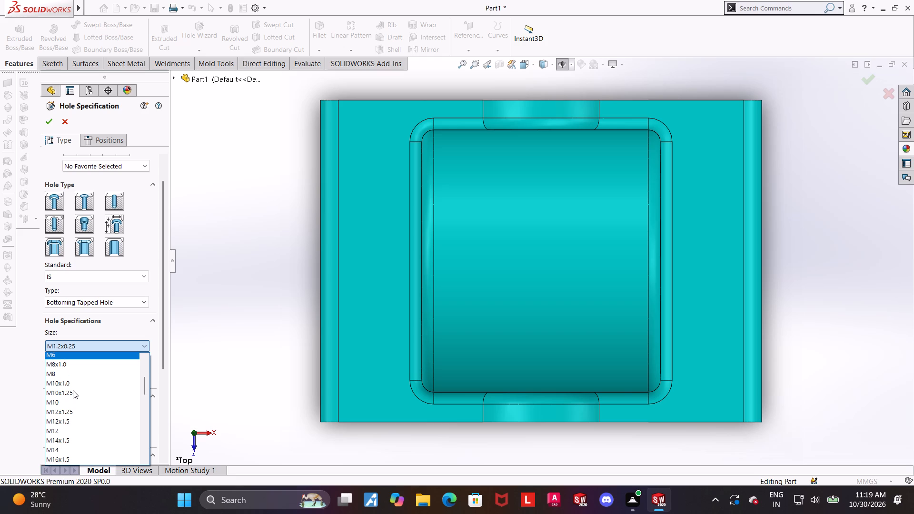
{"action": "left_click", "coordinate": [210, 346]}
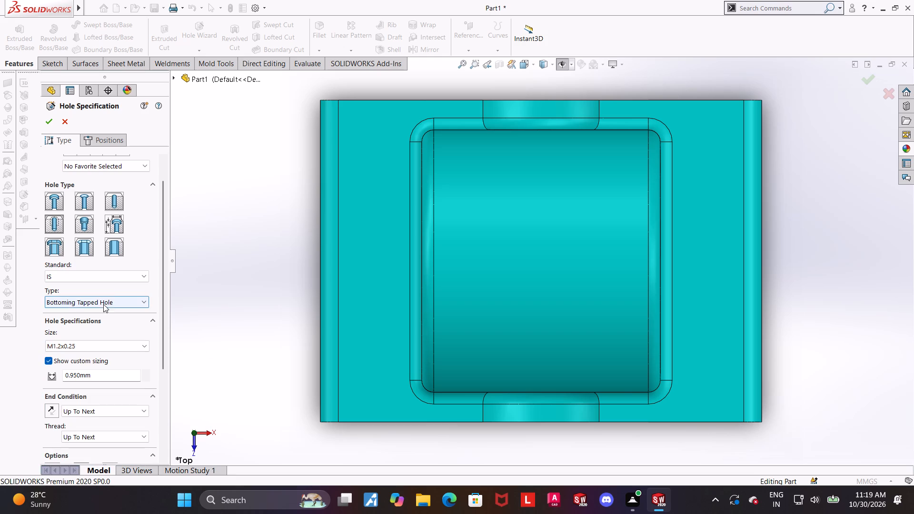
Set the bottoming tapped hole to the ANSI Metric standard with size M8x1.25.
{"action": "left_click", "coordinate": [79, 275]}
{"action": "scroll", "coordinate": [66, 323], "scroll_direction": "up", "scroll_amount": 2}
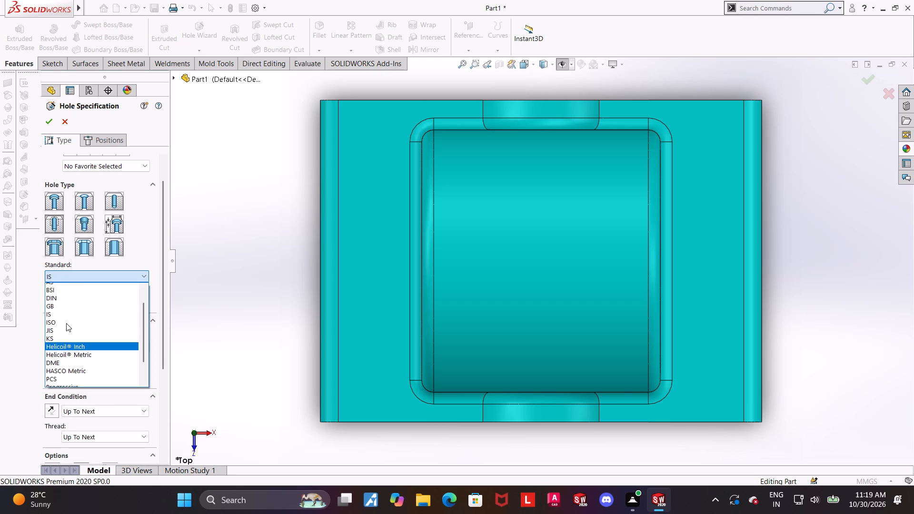
{"action": "scroll", "coordinate": [66, 323], "scroll_direction": "up", "scroll_amount": 1}
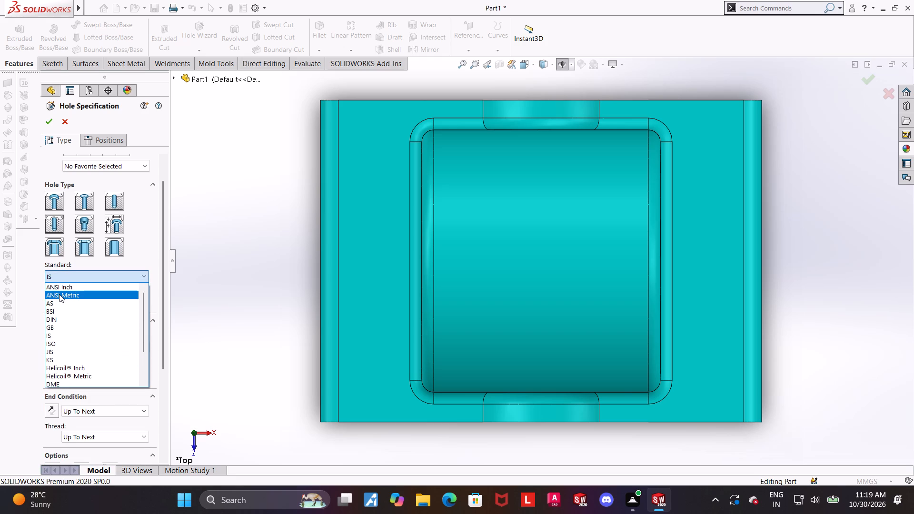
{"action": "left_click", "coordinate": [59, 294]}
{"action": "left_click", "coordinate": [68, 299]}
{"action": "left_click", "coordinate": [68, 300]}
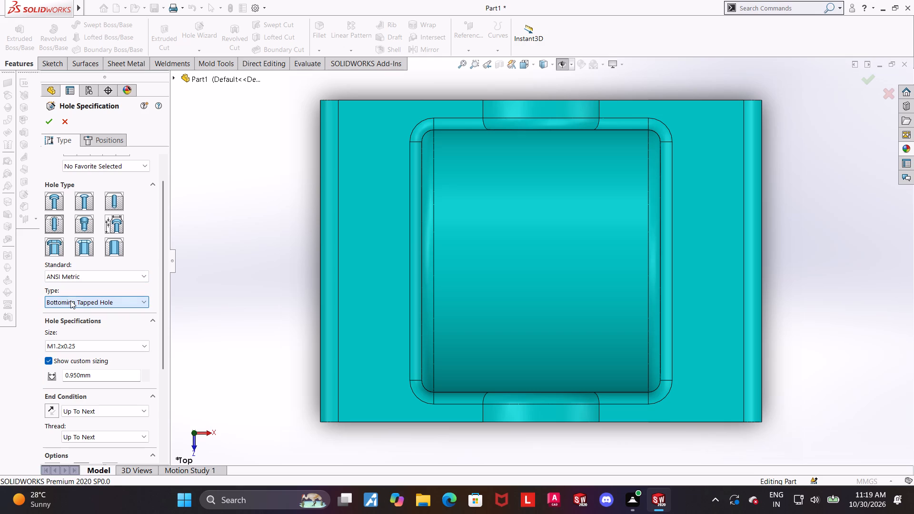
{"action": "left_click", "coordinate": [204, 311]}
{"action": "left_click", "coordinate": [70, 349]}
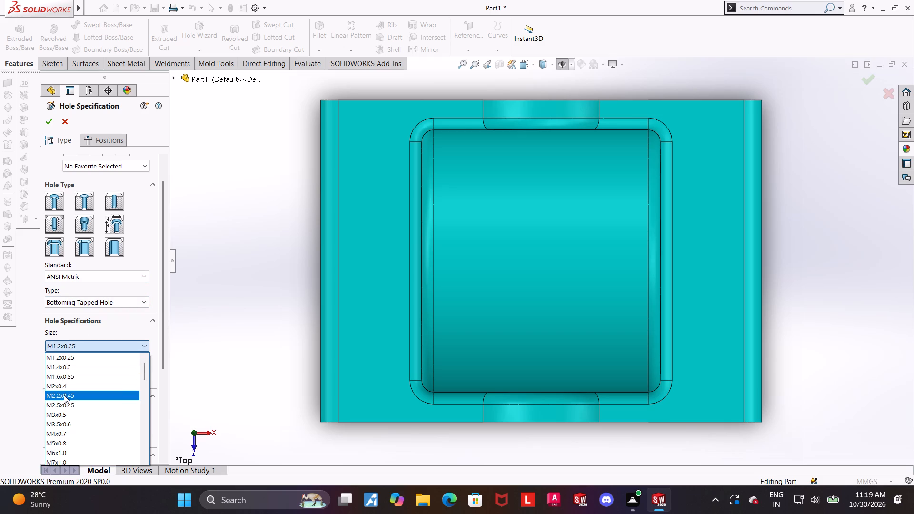
{"action": "scroll", "coordinate": [63, 405], "scroll_direction": "down", "scroll_amount": 1}
{"action": "scroll", "coordinate": [68, 413], "scroll_direction": "up", "scroll_amount": 4}
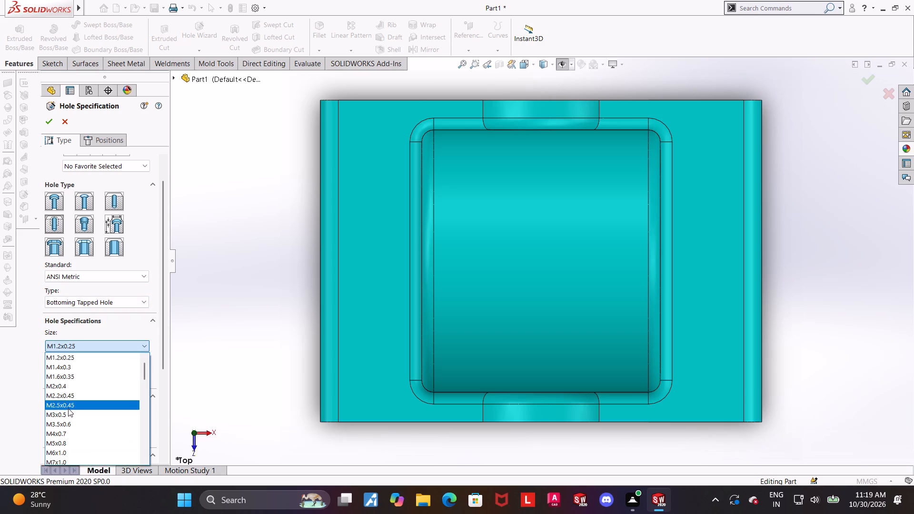
{"action": "scroll", "coordinate": [68, 408], "scroll_direction": "down", "scroll_amount": 4}
{"action": "scroll", "coordinate": [72, 411], "scroll_direction": "up", "scroll_amount": 1}
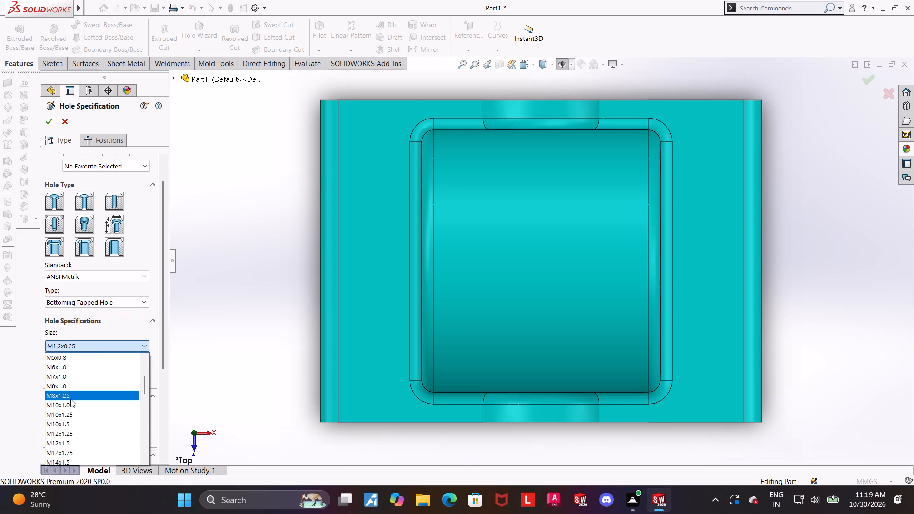
{"action": "left_click", "coordinate": [70, 397]}
{"action": "left_click", "coordinate": [264, 385]}
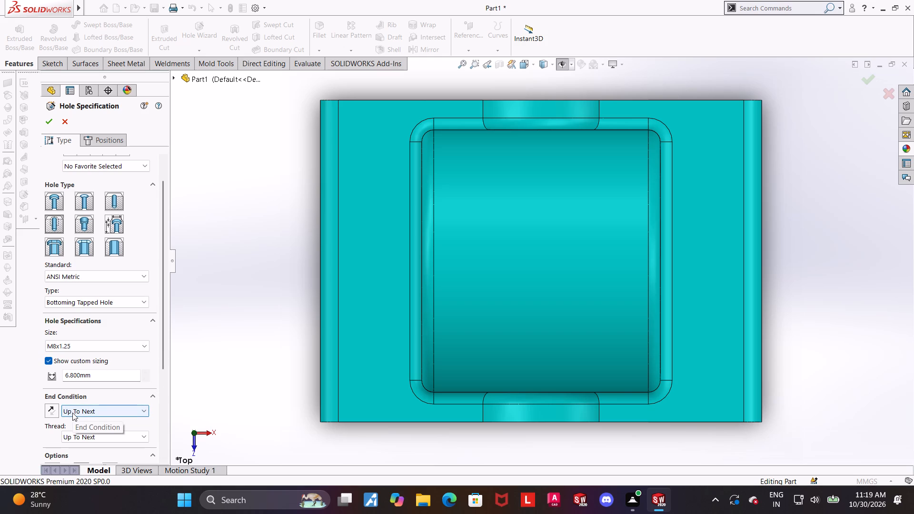
Set the tapped hole's end condition to Through All.
{"action": "left_click_drag", "start_coordinate": [167, 346], "coordinate": [164, 409]}
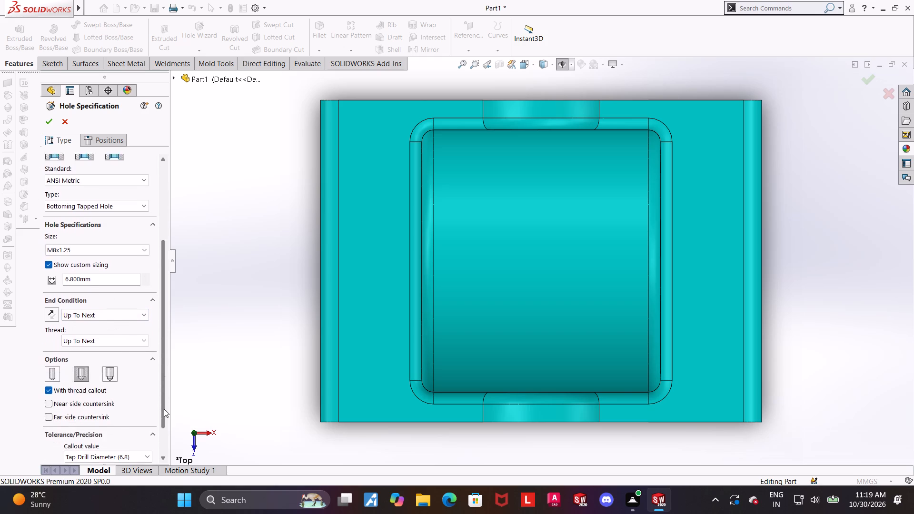
{"action": "left_click_drag", "start_coordinate": [164, 409], "coordinate": [164, 420]}
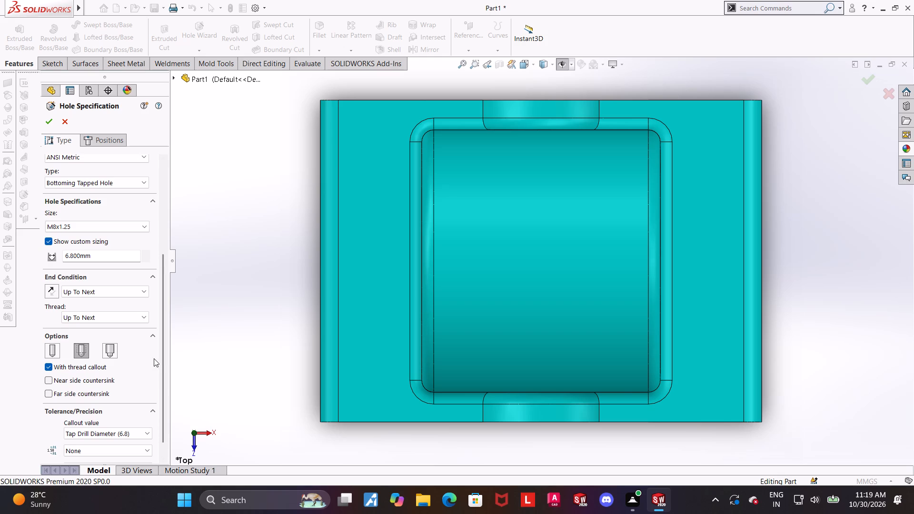
{"action": "left_click", "coordinate": [92, 287]}
{"action": "left_click", "coordinate": [88, 302]}
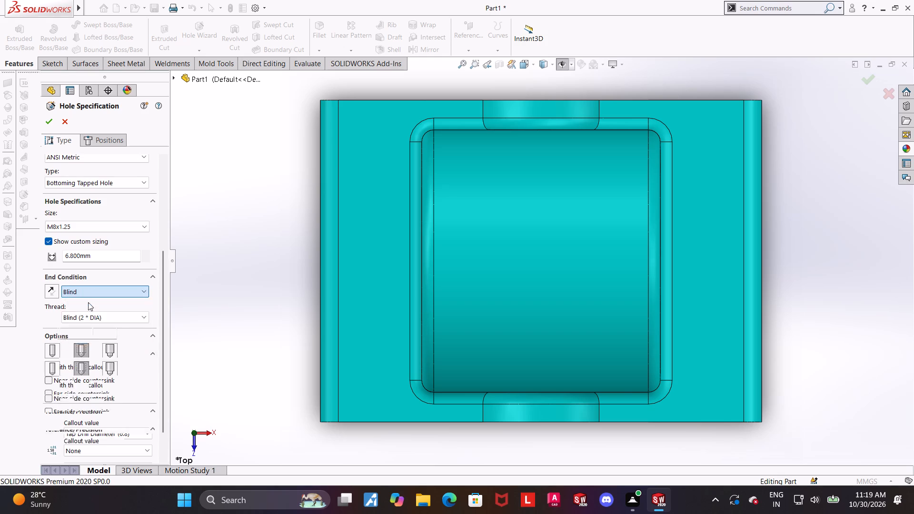
{"action": "left_click", "coordinate": [88, 295]}
{"action": "left_click", "coordinate": [84, 309]}
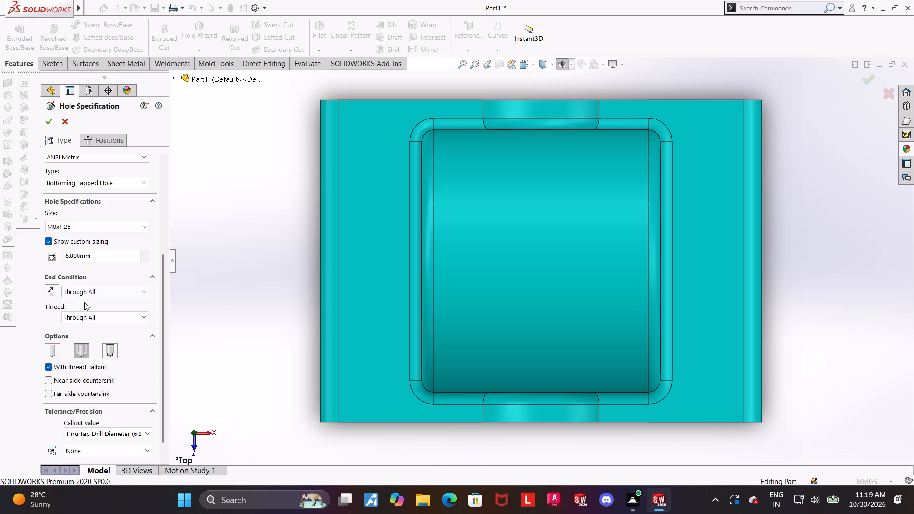
Set the hole's thread to Blind (2 * DIA) with a tap thread depth of 10 mm.
{"action": "left_click", "coordinate": [88, 313]}
{"action": "left_click", "coordinate": [86, 329]}
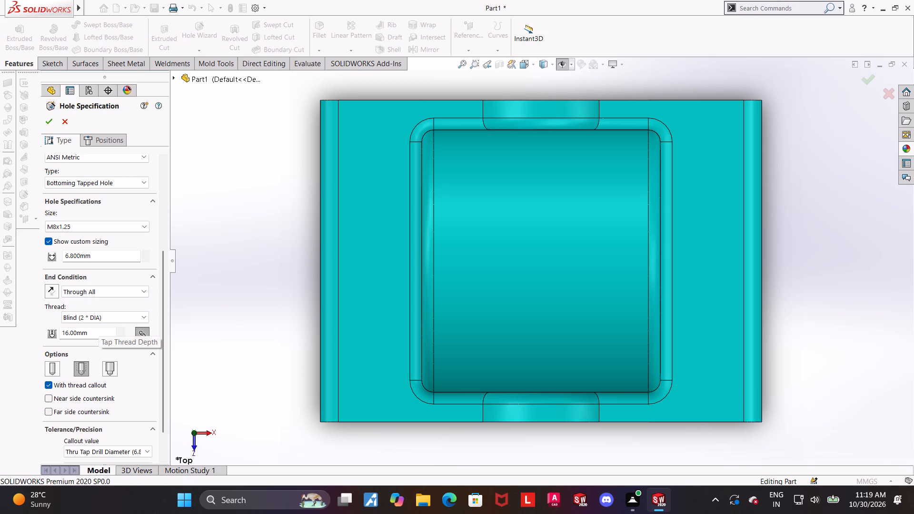
{"action": "left_click_drag", "start_coordinate": [99, 332], "coordinate": [0, 297]}
{"action": "type", "text": "10"}
{"action": "key", "text": "BackSpace"}
{"action": "key", "text": "Return"}
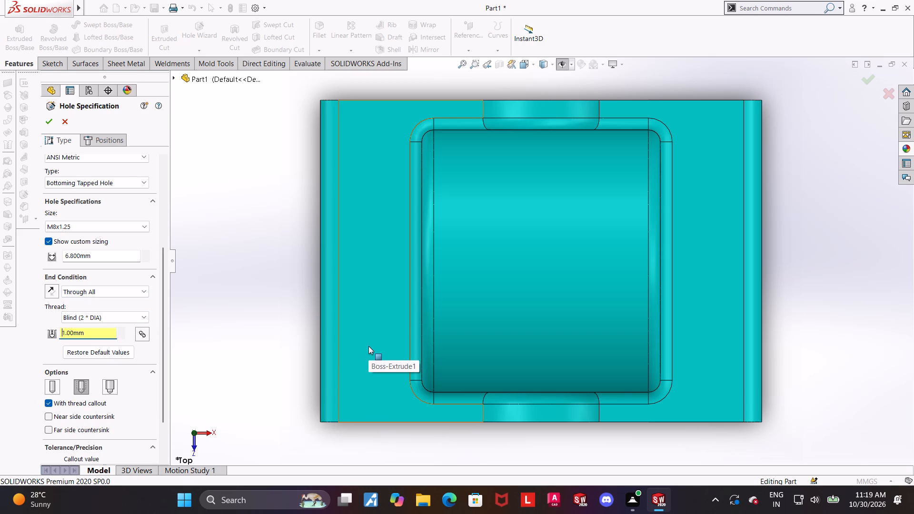
{"action": "left_click_drag", "start_coordinate": [108, 333], "coordinate": [0, 330]}
{"action": "key", "text": "1"}
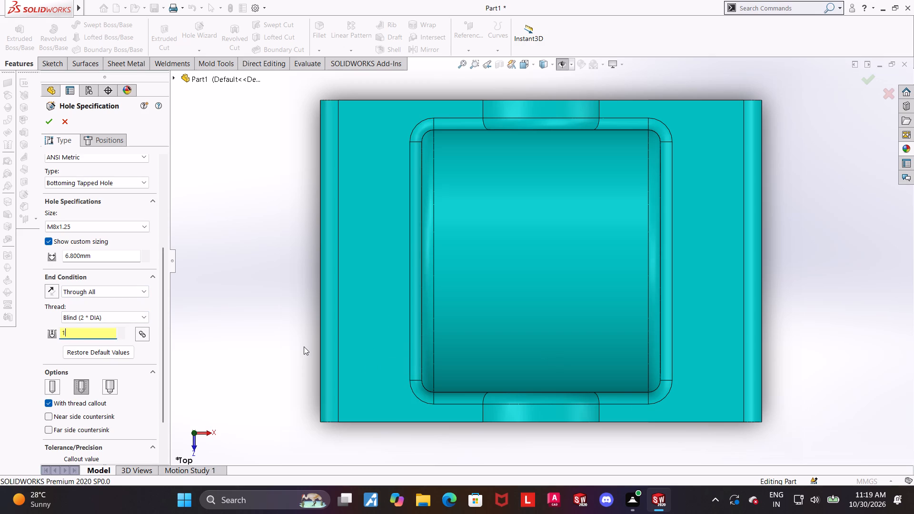
{"action": "key", "text": "0"}
{"action": "key", "text": "Return"}
{"action": "left_click", "coordinate": [219, 301]}
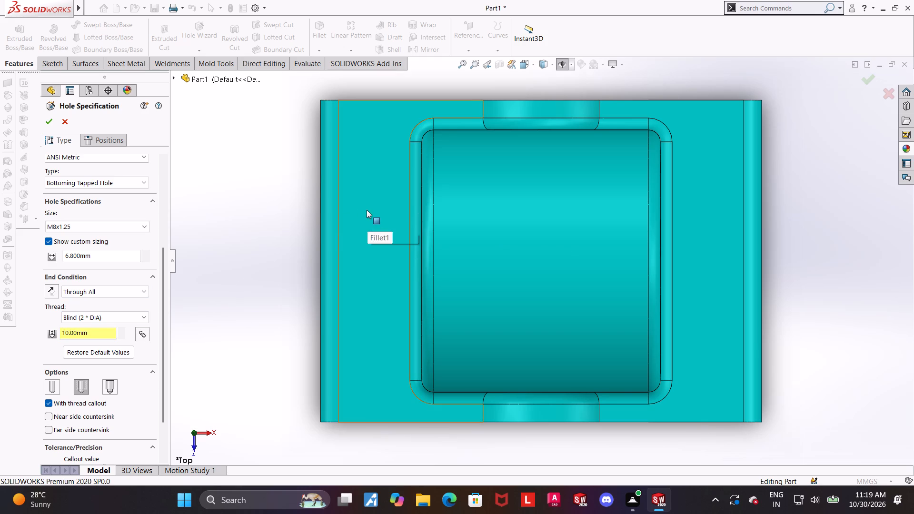
Place two hole points on the base's top face, one on each side of the arch boss.
{"action": "scroll", "coordinate": [367, 210], "scroll_direction": "up", "scroll_amount": 1}
{"action": "left_click", "coordinate": [88, 138]}
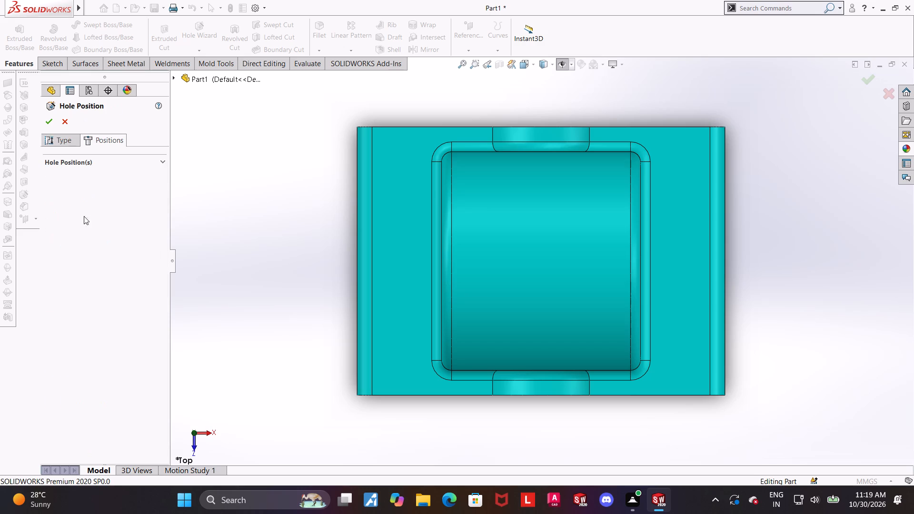
{"action": "left_click", "coordinate": [401, 267]}
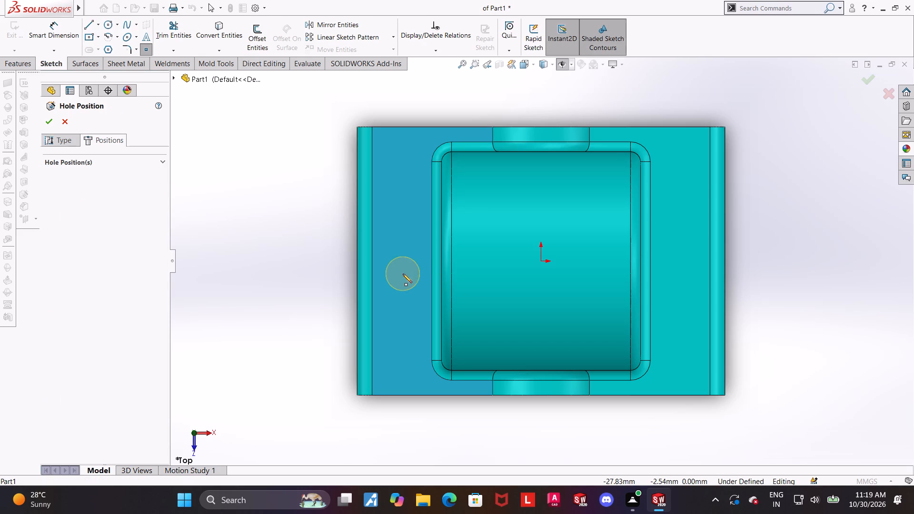
{"action": "left_click", "coordinate": [403, 267]}
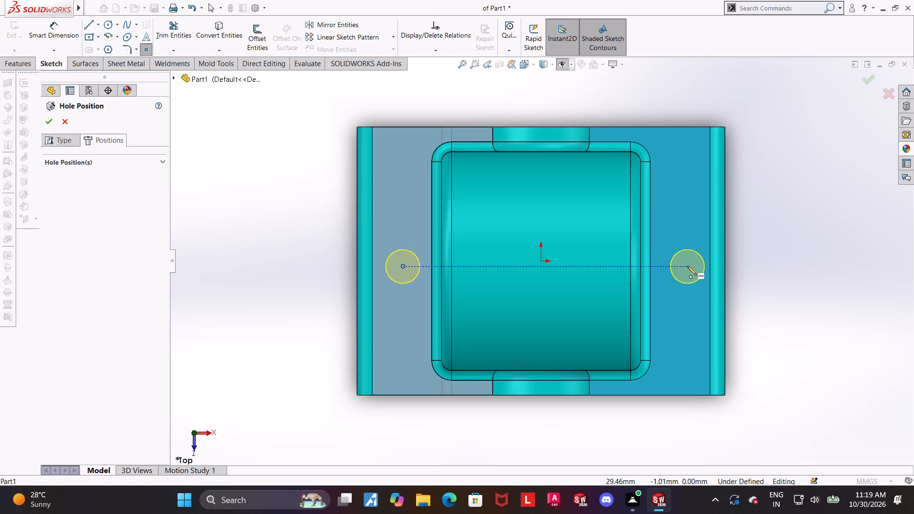
{"action": "left_click", "coordinate": [687, 266]}
{"action": "key", "text": "Escape"}
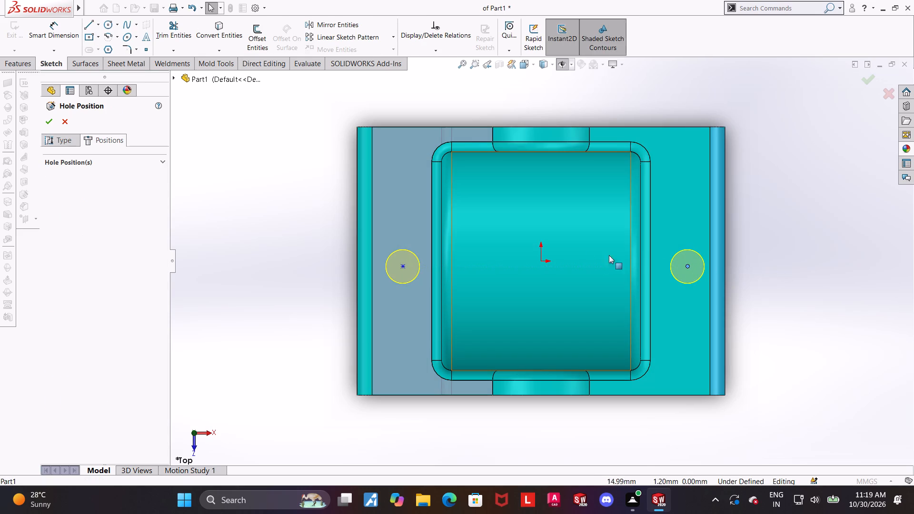
Make both hole points horizontal with the origin.
{"action": "left_click", "coordinate": [542, 261]}
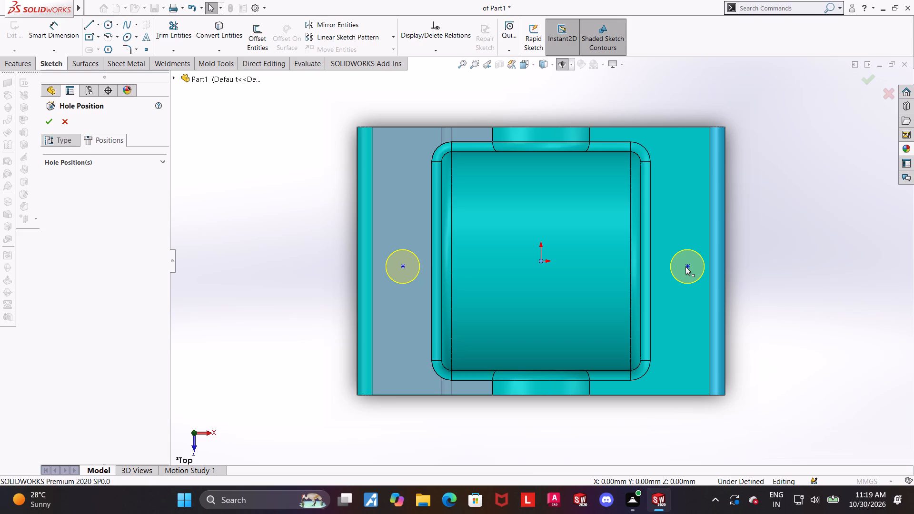
{"action": "left_click", "coordinate": [685, 267], "text": "ctrl"}
{"action": "left_click", "coordinate": [53, 290]}
{"action": "left_click", "coordinate": [295, 290]}
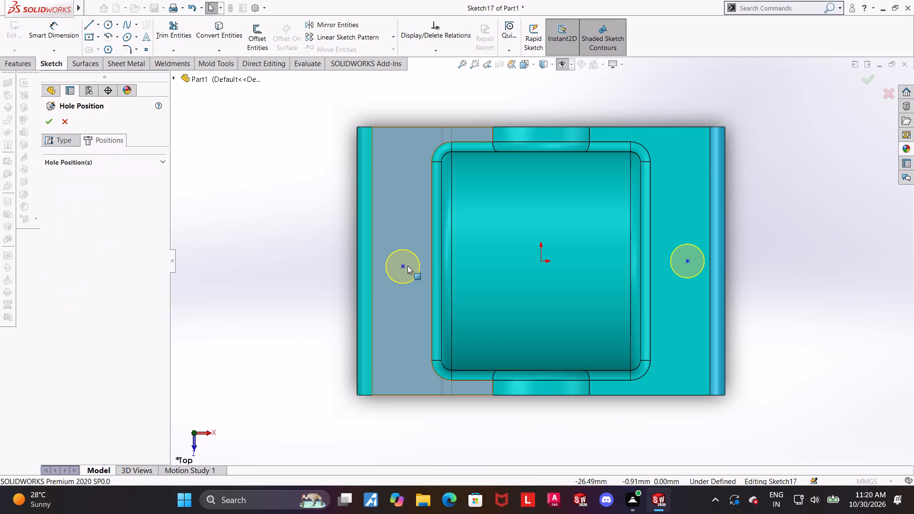
{"action": "left_click", "coordinate": [404, 266]}
{"action": "left_click", "coordinate": [541, 261], "text": "ctrl"}
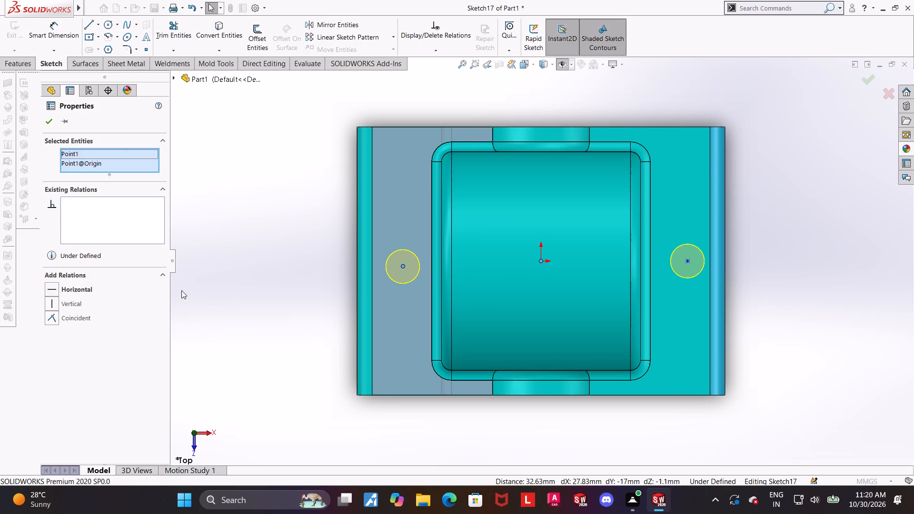
{"action": "left_click", "coordinate": [53, 286]}
{"action": "left_click", "coordinate": [315, 307]}
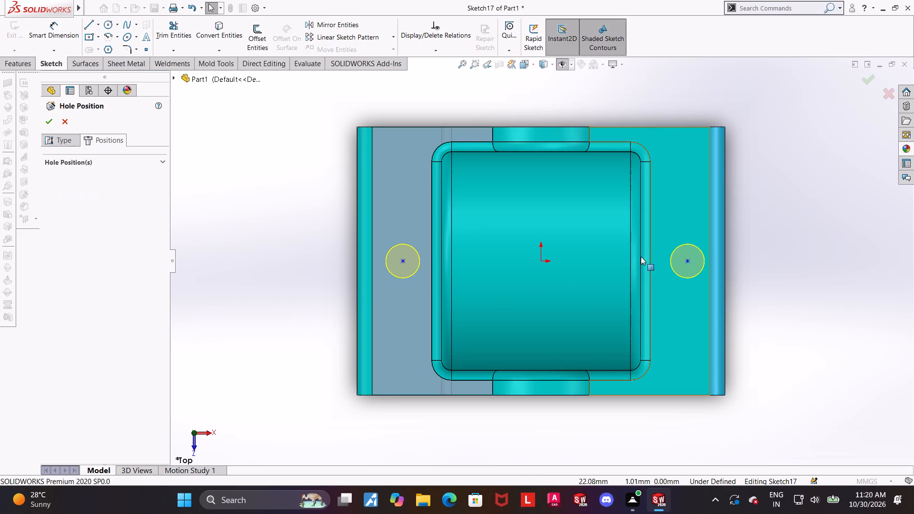
Dimension each hole point 27 mm from the origin.
{"action": "left_click", "coordinate": [48, 34]}
{"action": "scroll", "coordinate": [487, 283], "scroll_direction": "up", "scroll_amount": 1}
{"action": "left_click", "coordinate": [424, 261]}
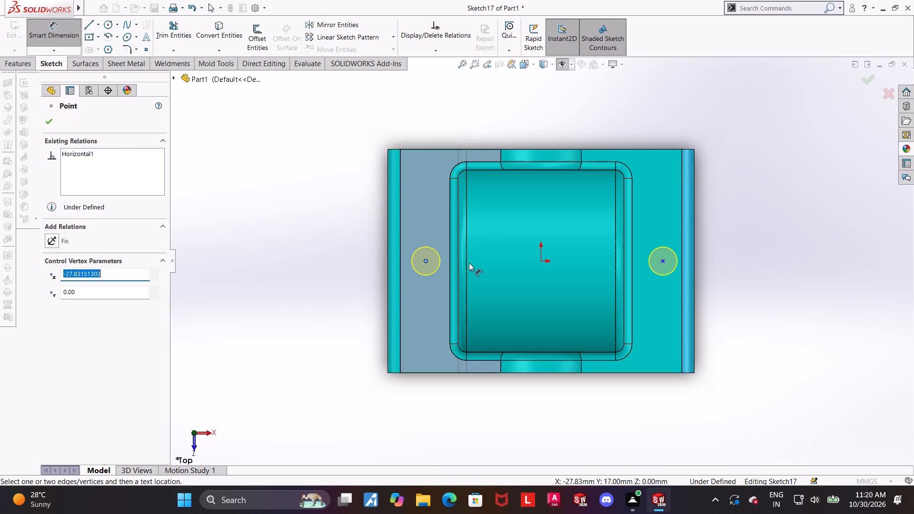
{"action": "left_click", "coordinate": [543, 262]}
{"action": "left_click", "coordinate": [488, 112]}
{"action": "type", "text": "27"}
{"action": "key", "text": "Return"}
{"action": "left_click", "coordinate": [657, 127]}
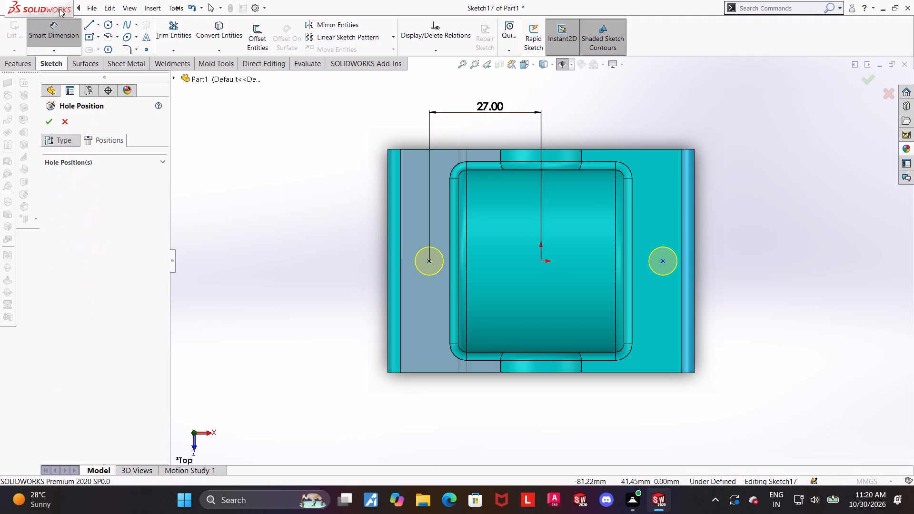
{"action": "left_click", "coordinate": [540, 259]}
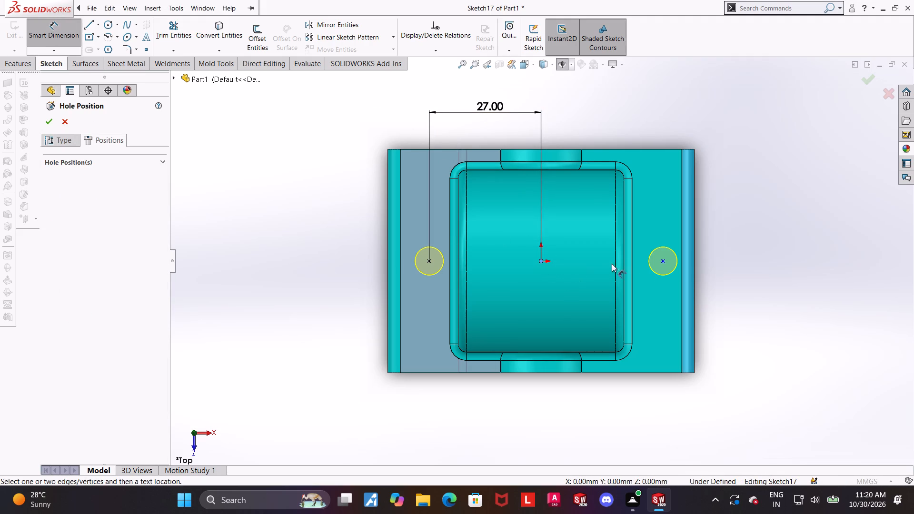
{"action": "left_click", "coordinate": [661, 264]}
{"action": "left_click", "coordinate": [635, 122]}
{"action": "type", "text": "27"}
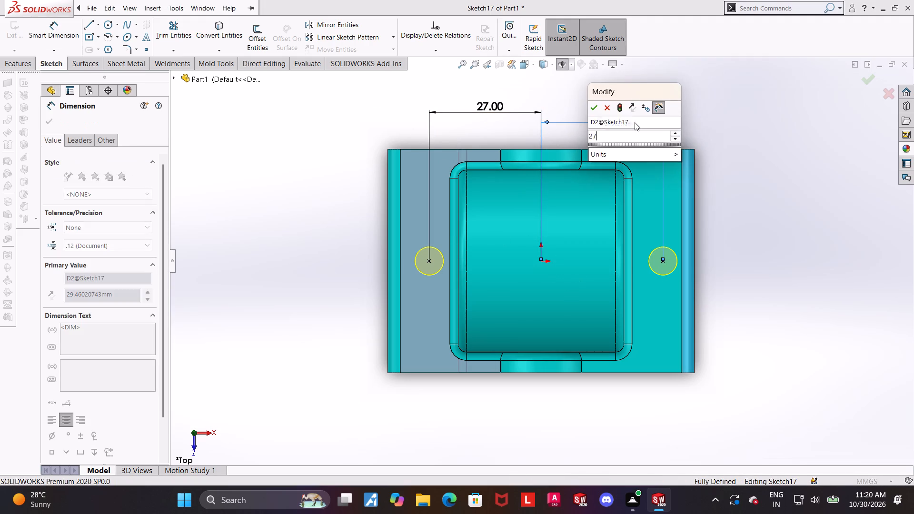
{"action": "key", "text": "Return"}
{"action": "left_click", "coordinate": [713, 173]}
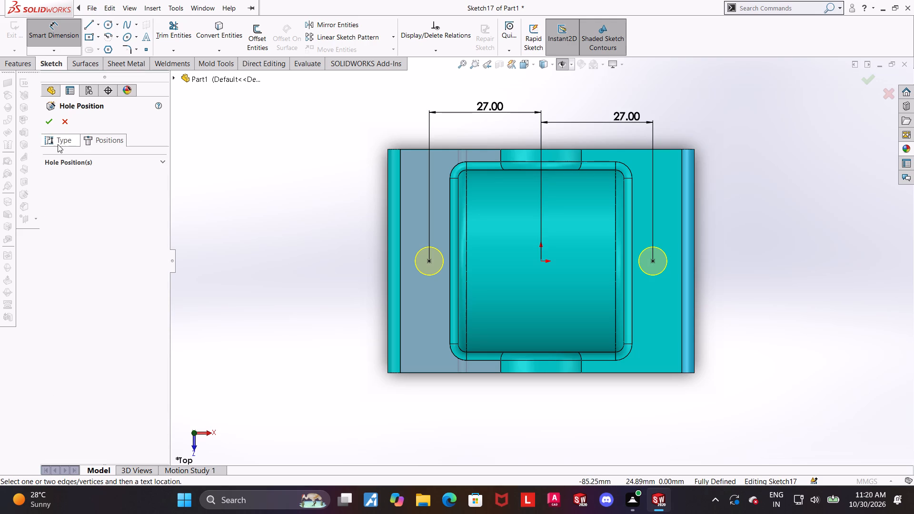
Return to the hole specification and examine the through-hole preview from below and above the block.
{"action": "left_click", "coordinate": [56, 140]}
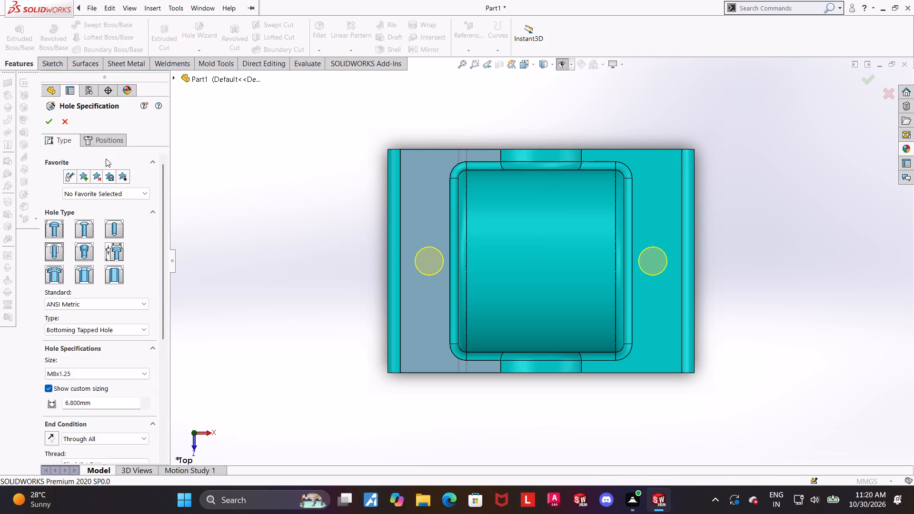
{"action": "left_click_drag", "start_coordinate": [167, 279], "coordinate": [169, 327]}
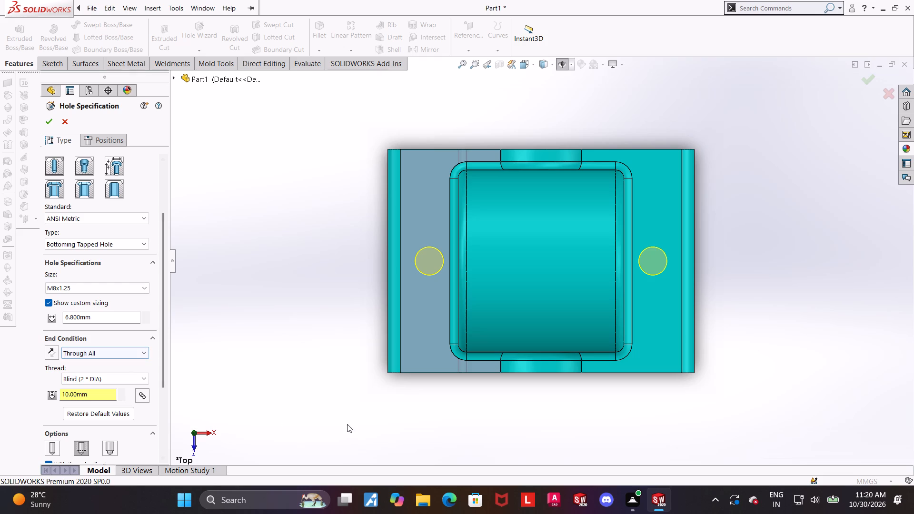
{"action": "middle_click_drag", "start_coordinate": [348, 422], "coordinate": [352, 238]}
{"action": "scroll", "coordinate": [408, 319], "scroll_direction": "up", "scroll_amount": 3}
{"action": "middle_click_drag", "start_coordinate": [456, 387], "coordinate": [447, 339]}
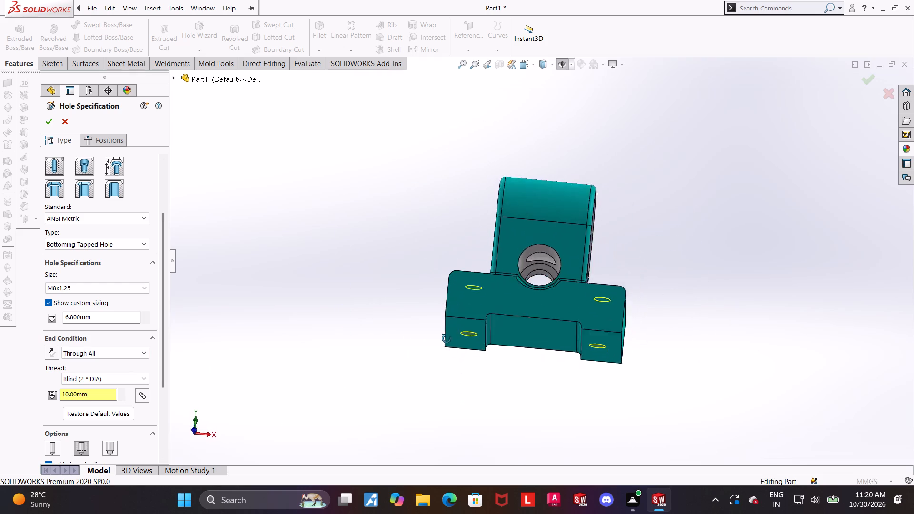
{"action": "middle_click_drag", "start_coordinate": [447, 339], "coordinate": [455, 454]}
{"action": "scroll", "coordinate": [611, 206], "scroll_direction": "down", "scroll_amount": 2}
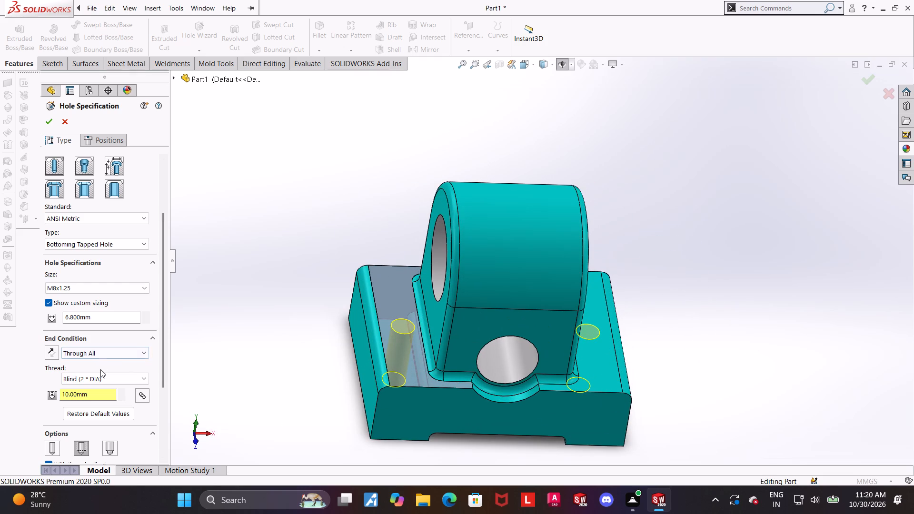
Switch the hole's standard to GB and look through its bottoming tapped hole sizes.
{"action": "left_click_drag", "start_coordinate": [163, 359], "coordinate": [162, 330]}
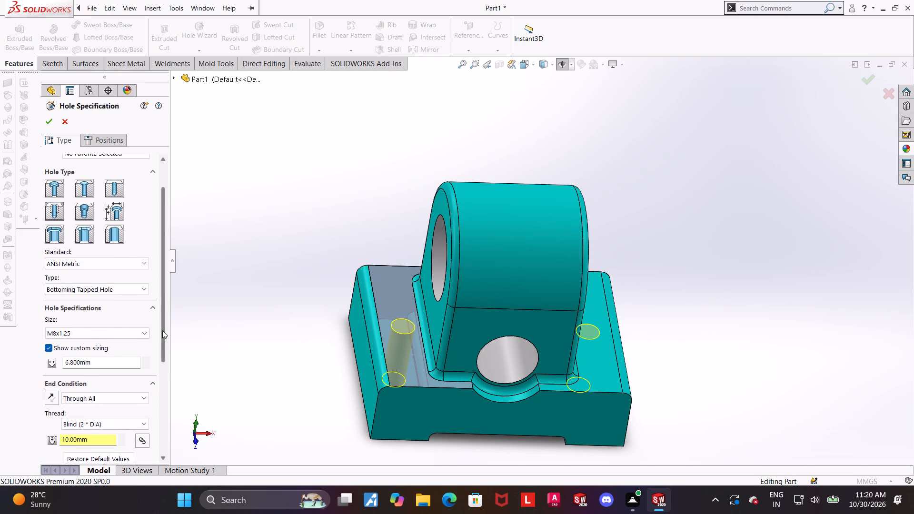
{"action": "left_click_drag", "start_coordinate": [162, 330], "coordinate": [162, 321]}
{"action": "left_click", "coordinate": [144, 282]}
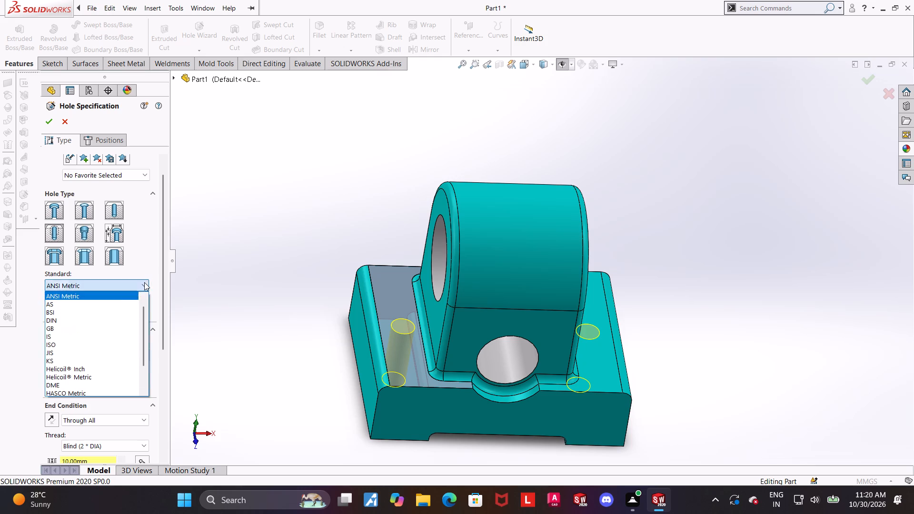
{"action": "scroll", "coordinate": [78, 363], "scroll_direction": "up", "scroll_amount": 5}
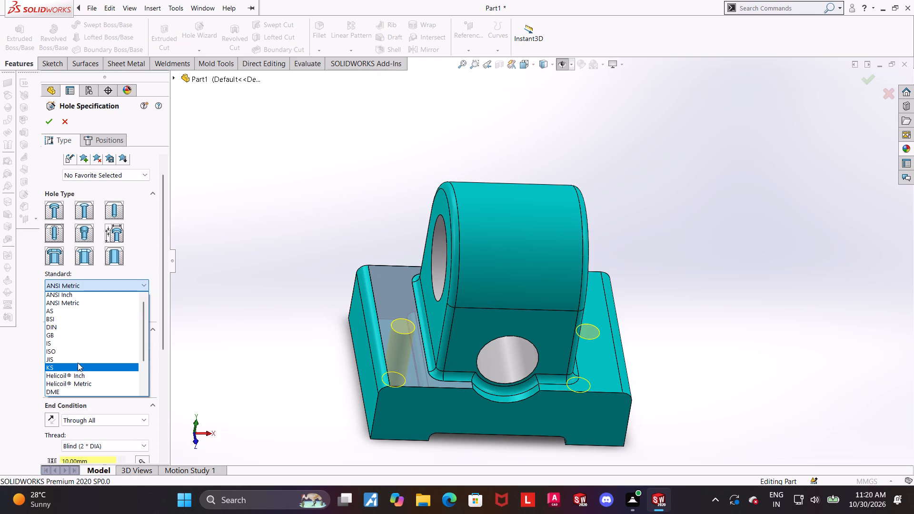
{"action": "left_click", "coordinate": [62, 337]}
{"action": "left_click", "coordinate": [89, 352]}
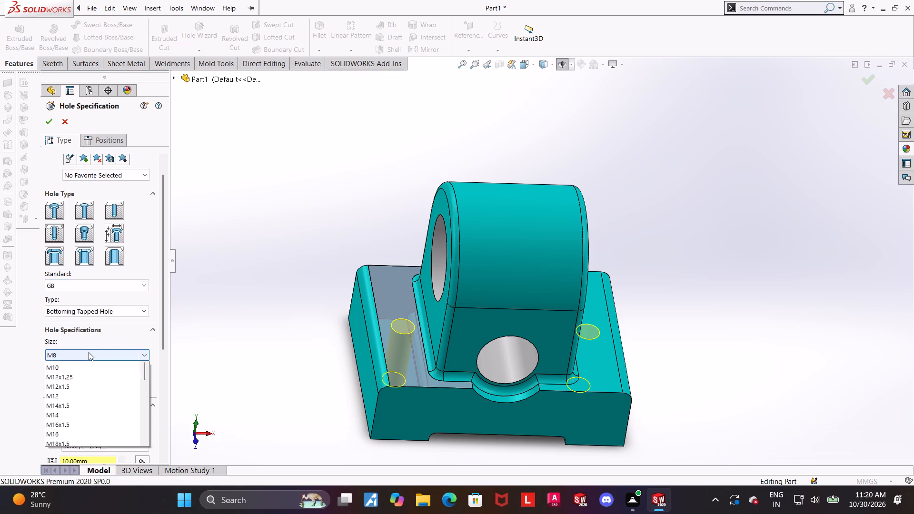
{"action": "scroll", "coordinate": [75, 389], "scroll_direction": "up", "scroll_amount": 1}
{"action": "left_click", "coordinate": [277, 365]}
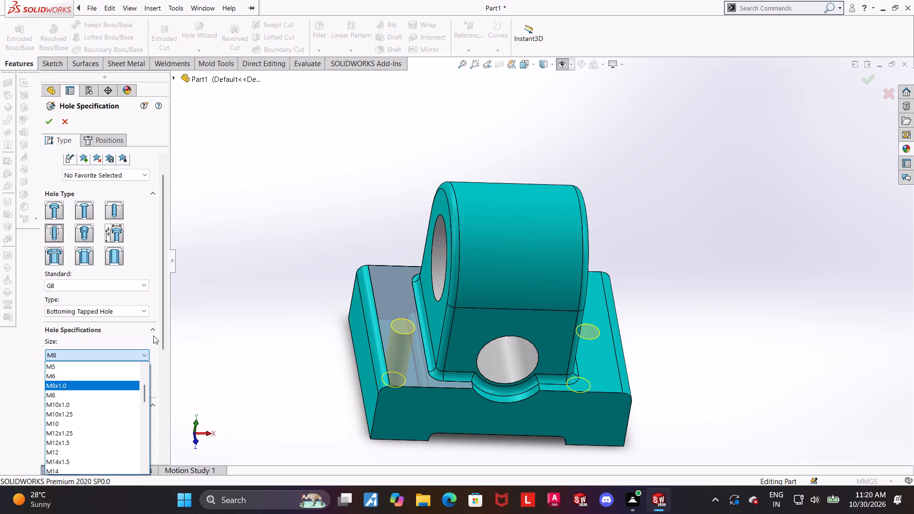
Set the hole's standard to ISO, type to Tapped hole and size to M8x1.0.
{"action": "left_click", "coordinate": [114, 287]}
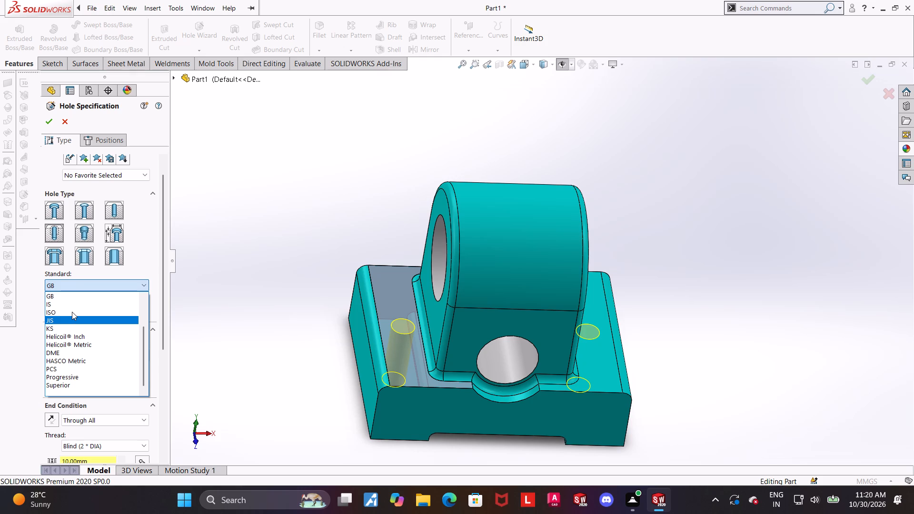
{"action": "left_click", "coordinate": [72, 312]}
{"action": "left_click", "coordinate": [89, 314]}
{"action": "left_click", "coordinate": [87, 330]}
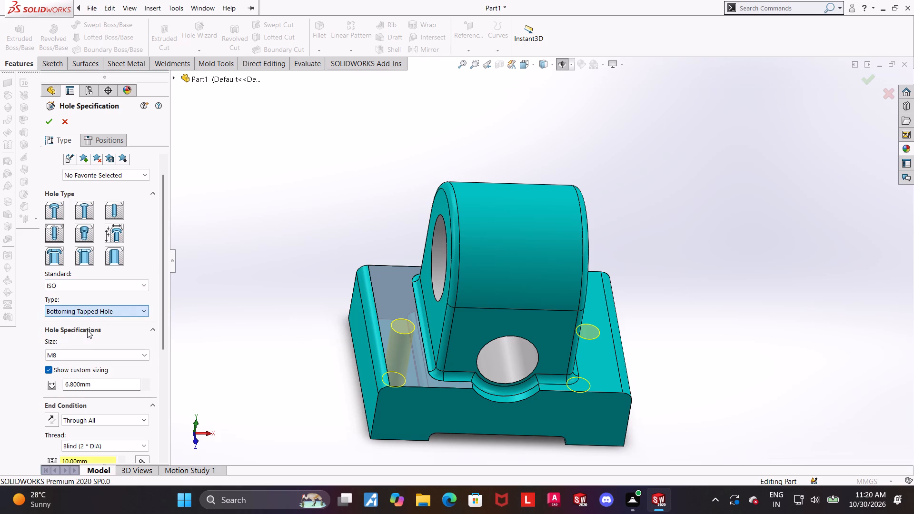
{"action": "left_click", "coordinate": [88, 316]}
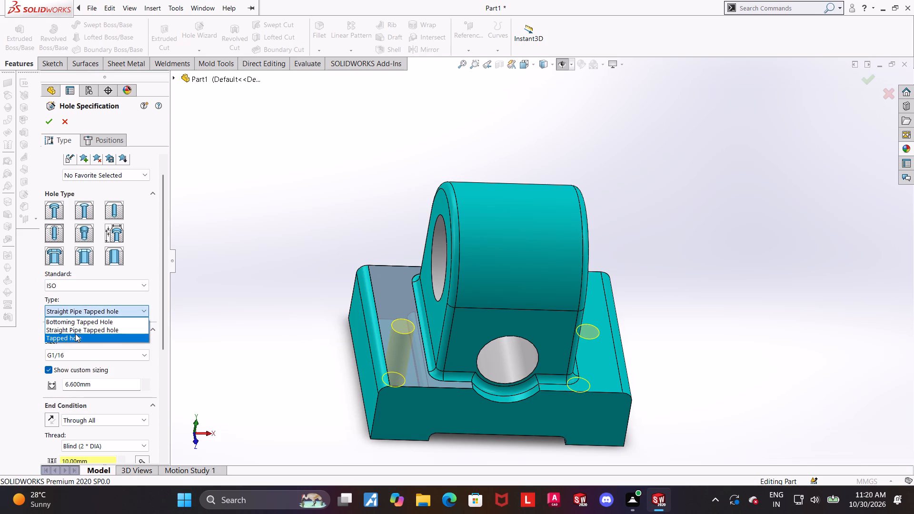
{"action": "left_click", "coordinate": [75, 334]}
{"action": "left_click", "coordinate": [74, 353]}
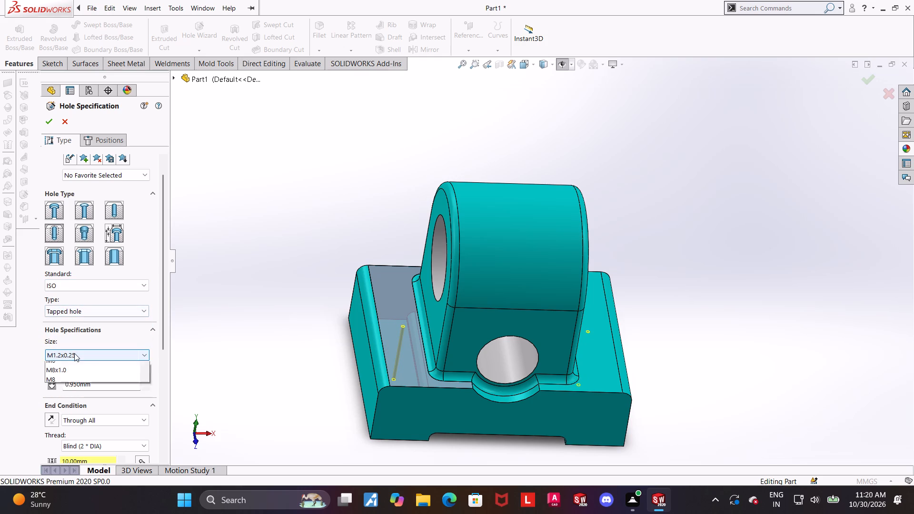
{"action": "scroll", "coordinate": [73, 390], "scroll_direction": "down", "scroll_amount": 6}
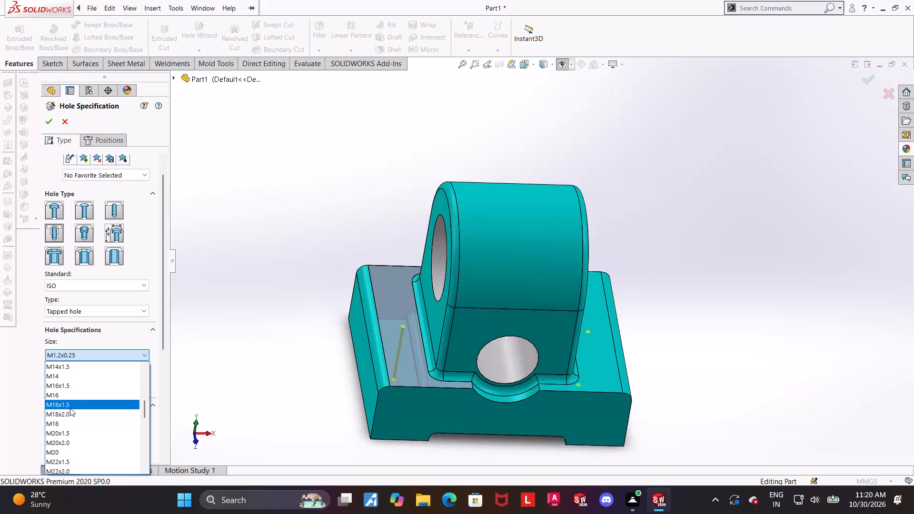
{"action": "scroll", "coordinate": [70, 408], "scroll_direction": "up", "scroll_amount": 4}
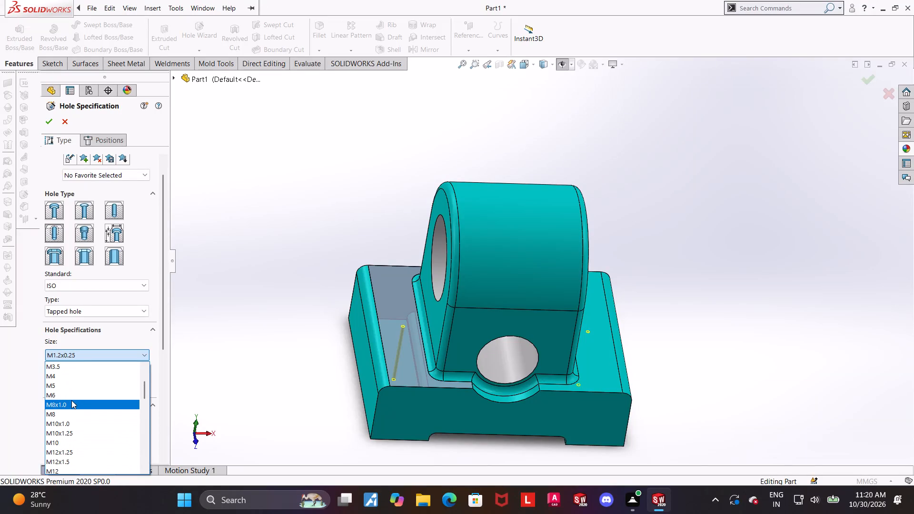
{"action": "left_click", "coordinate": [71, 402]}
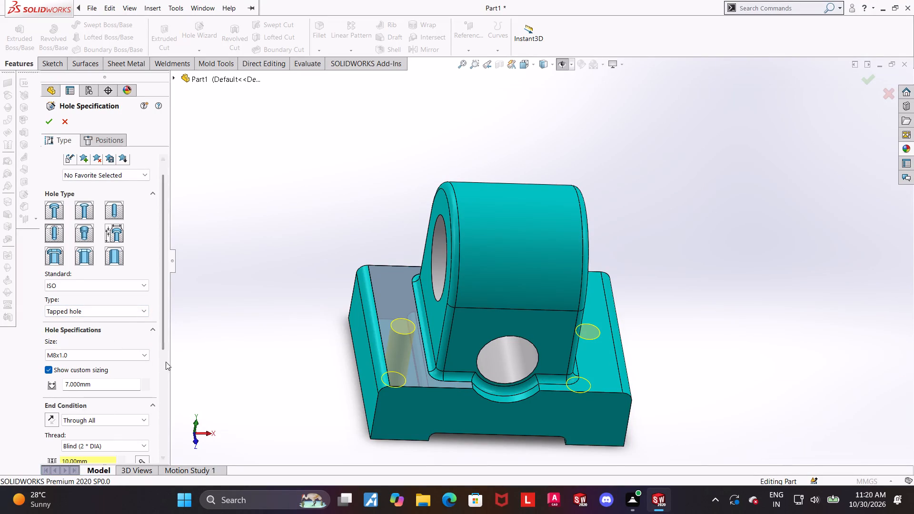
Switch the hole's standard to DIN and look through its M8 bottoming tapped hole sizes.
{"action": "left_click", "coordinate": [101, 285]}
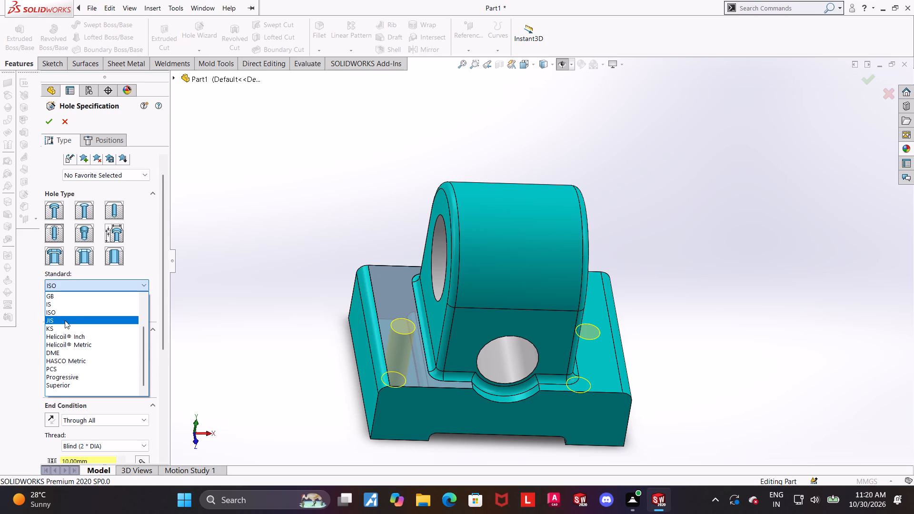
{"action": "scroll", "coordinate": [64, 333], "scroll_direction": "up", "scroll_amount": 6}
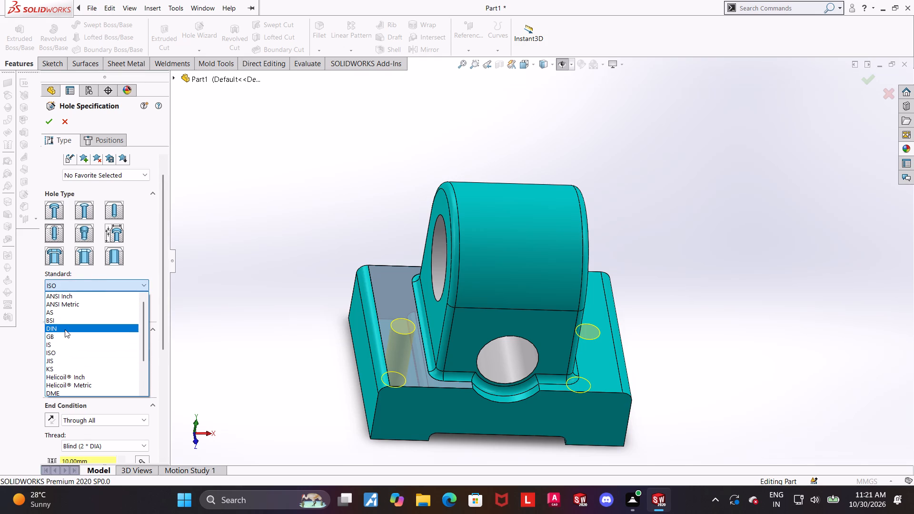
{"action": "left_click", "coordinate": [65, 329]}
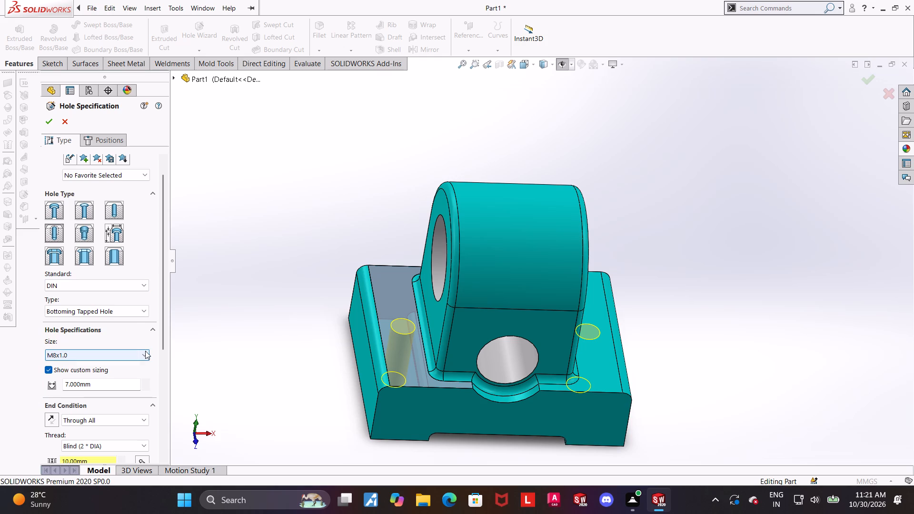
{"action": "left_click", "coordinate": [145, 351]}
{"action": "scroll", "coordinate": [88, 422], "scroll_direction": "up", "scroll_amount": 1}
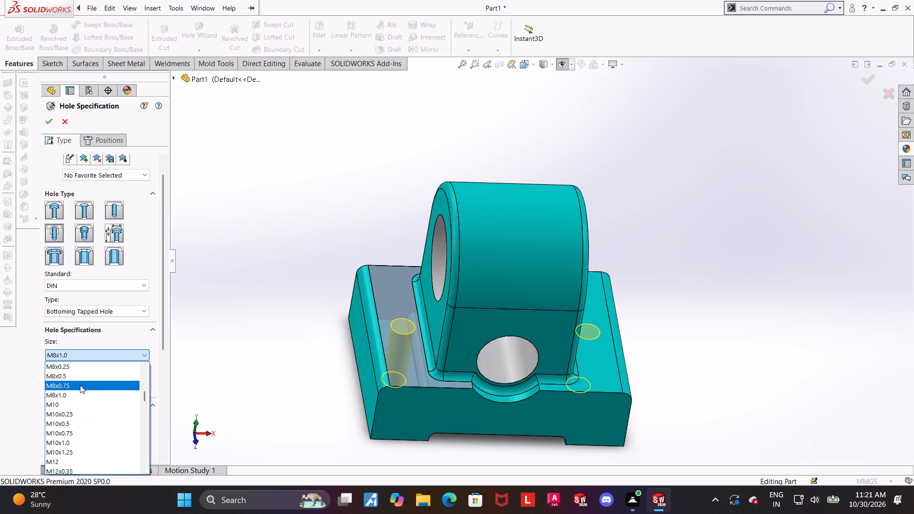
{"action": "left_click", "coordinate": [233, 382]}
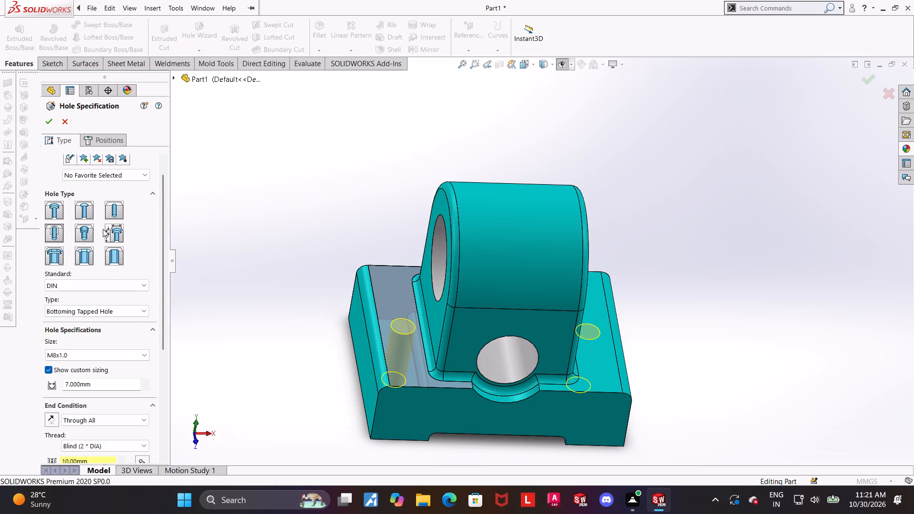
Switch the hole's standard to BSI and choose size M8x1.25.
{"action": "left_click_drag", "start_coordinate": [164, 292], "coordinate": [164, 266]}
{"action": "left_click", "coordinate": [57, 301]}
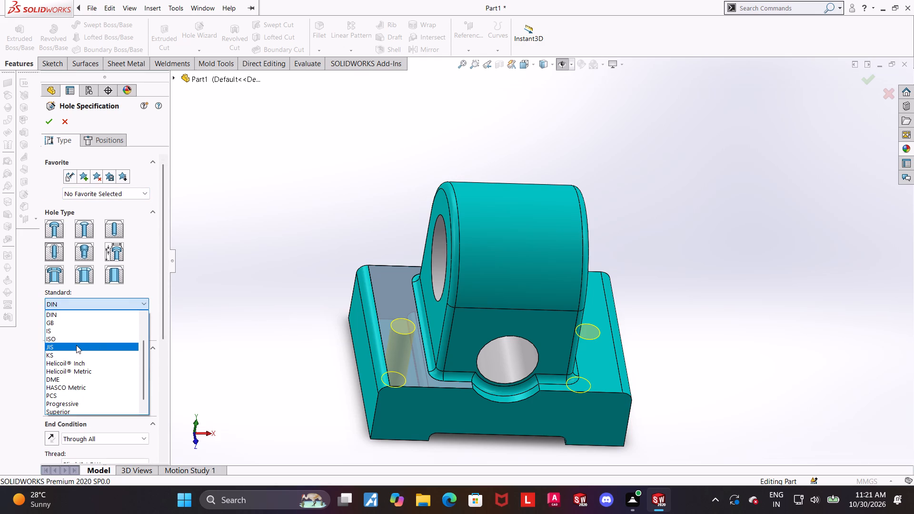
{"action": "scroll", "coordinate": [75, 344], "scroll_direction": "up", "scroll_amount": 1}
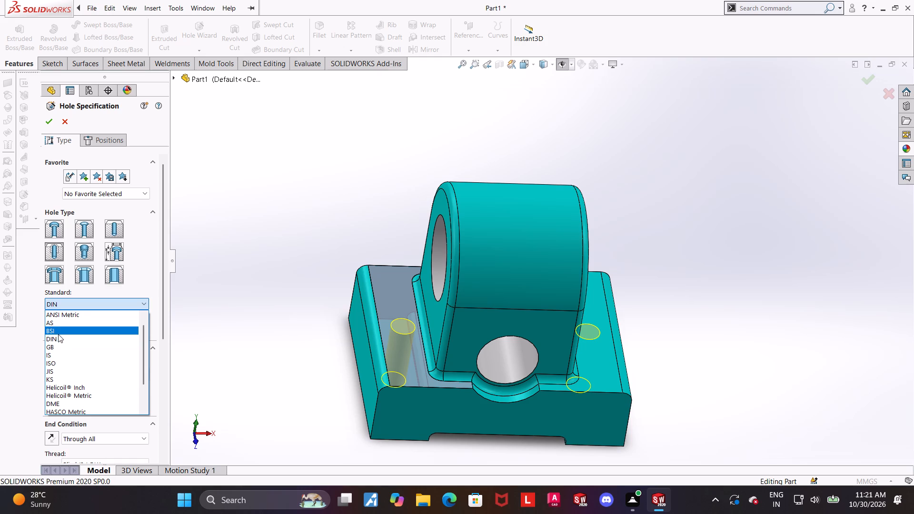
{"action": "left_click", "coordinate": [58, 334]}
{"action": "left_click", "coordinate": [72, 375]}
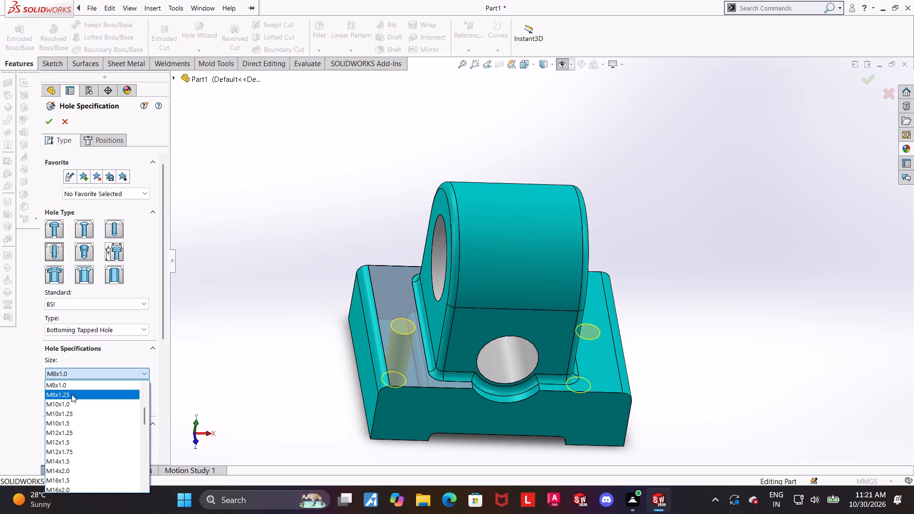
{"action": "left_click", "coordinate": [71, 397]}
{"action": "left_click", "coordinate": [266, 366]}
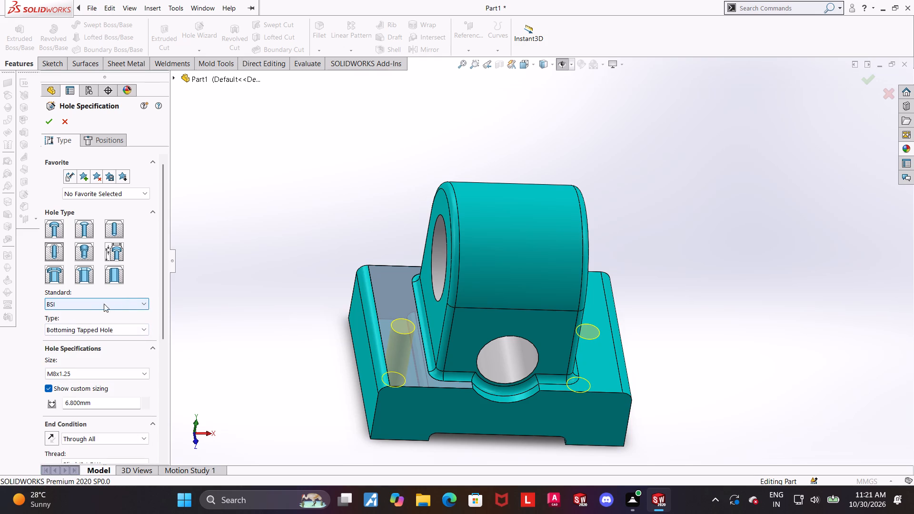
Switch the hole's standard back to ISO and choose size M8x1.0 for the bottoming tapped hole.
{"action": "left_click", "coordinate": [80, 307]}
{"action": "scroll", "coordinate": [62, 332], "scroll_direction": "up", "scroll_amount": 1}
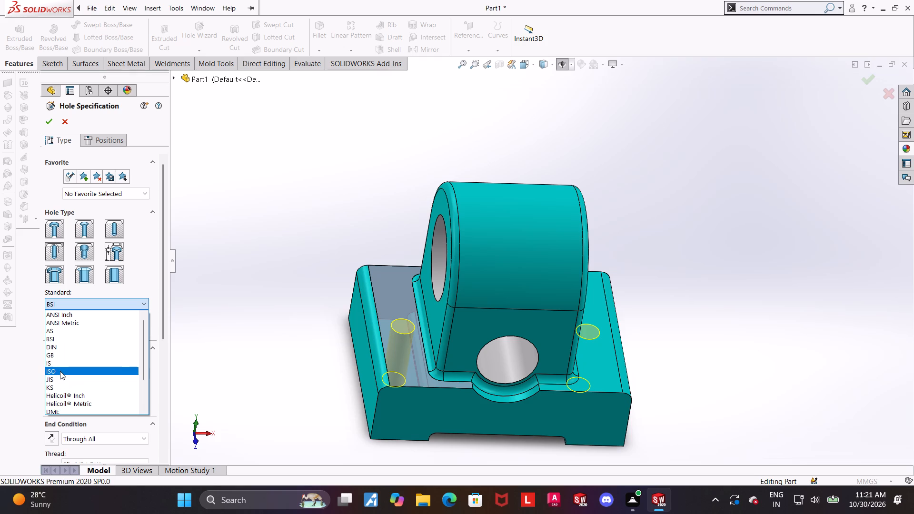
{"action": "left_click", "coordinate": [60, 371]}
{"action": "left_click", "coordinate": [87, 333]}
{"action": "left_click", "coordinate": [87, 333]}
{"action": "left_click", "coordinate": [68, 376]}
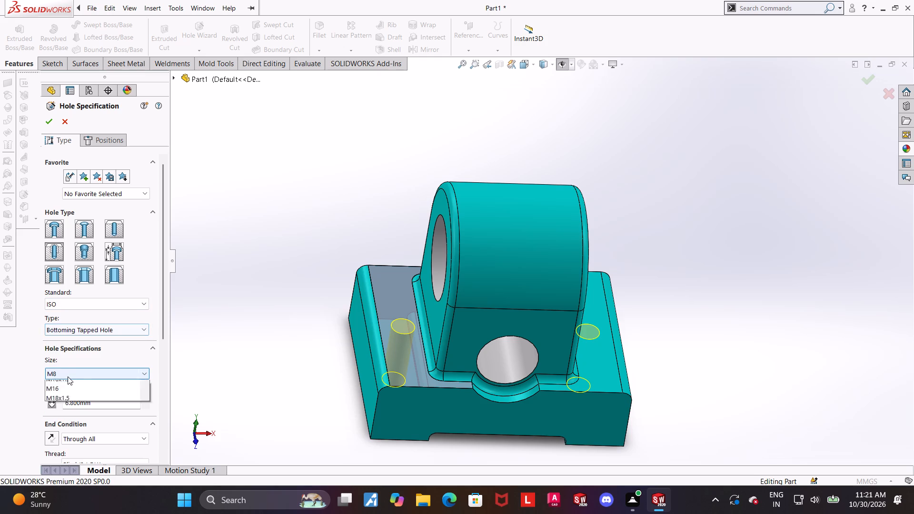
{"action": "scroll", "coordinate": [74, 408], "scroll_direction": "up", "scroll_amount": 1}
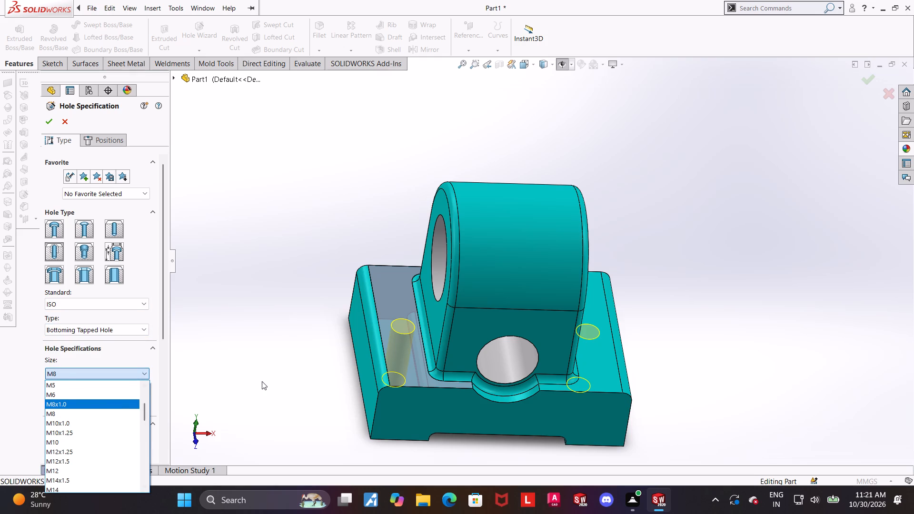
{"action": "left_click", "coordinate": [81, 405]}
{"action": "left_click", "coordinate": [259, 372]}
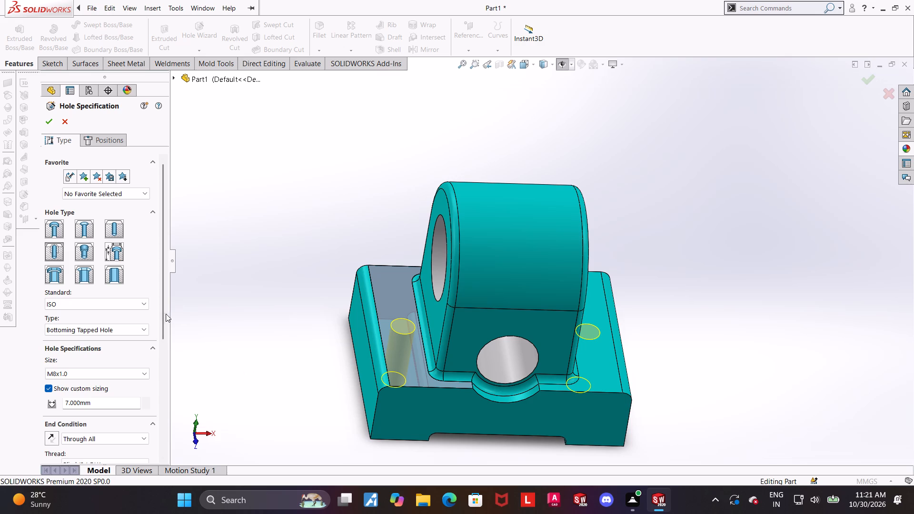
Turn off custom sizing in the hole specification.
{"action": "left_click_drag", "start_coordinate": [162, 314], "coordinate": [159, 344]}
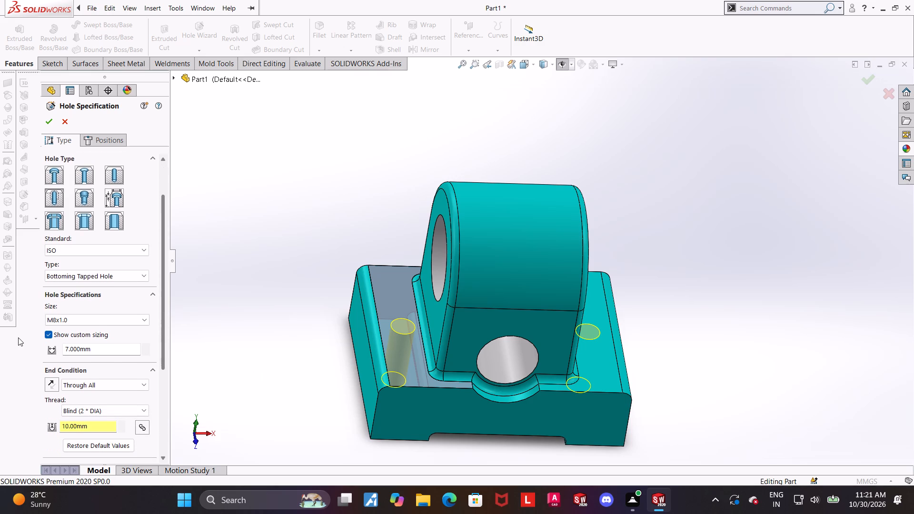
{"action": "left_click", "coordinate": [46, 332]}
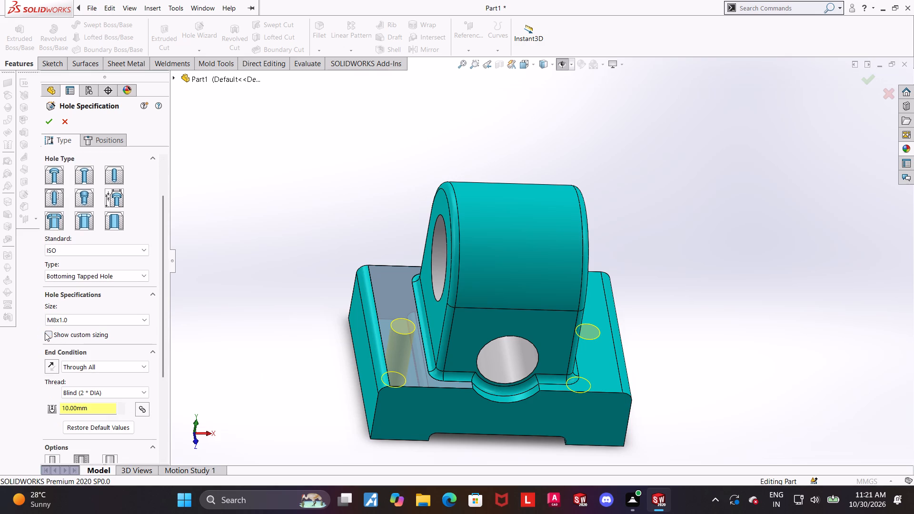
Set the hole's standard to ANSI Metric and its size to M8x1.25, keeping the Bottoming Tapped Hole type.
{"action": "left_click", "coordinate": [163, 325]}
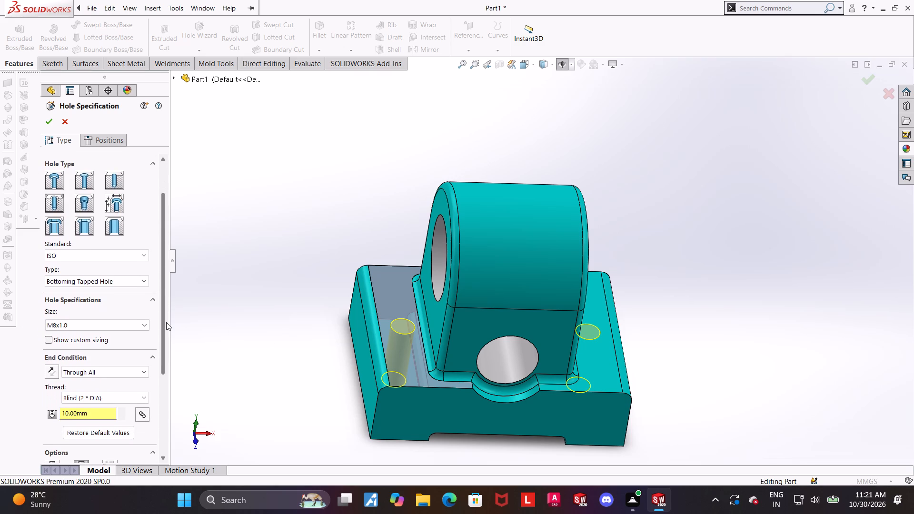
{"action": "left_click_drag", "start_coordinate": [166, 322], "coordinate": [166, 296]}
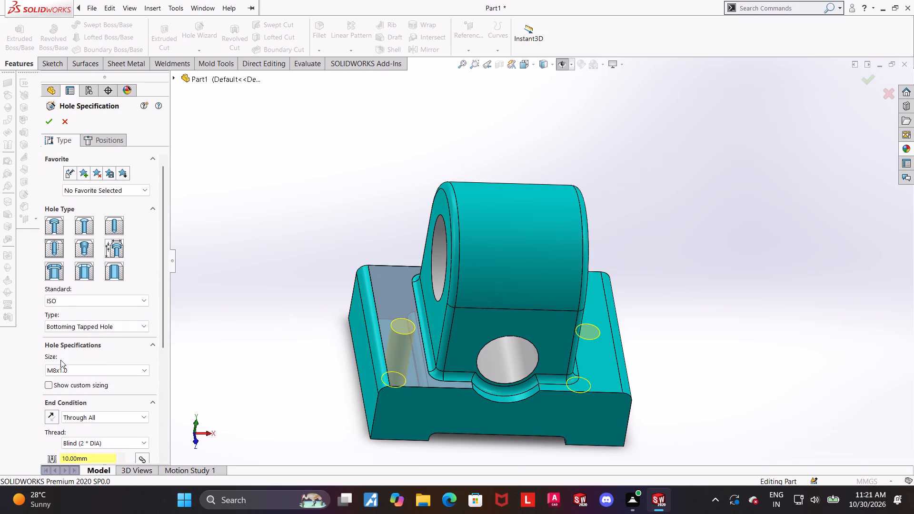
{"action": "left_click", "coordinate": [98, 327]}
{"action": "left_click", "coordinate": [98, 327]}
{"action": "left_click", "coordinate": [96, 366]}
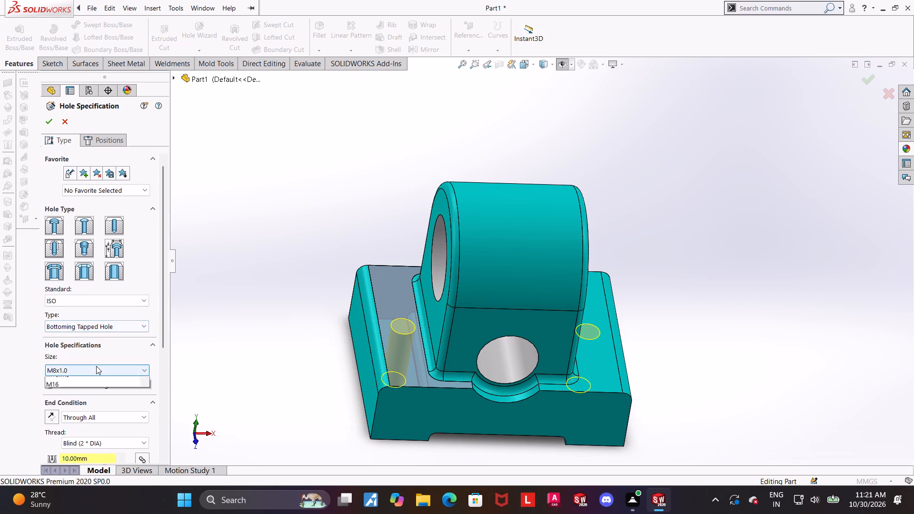
{"action": "left_click", "coordinate": [84, 368]}
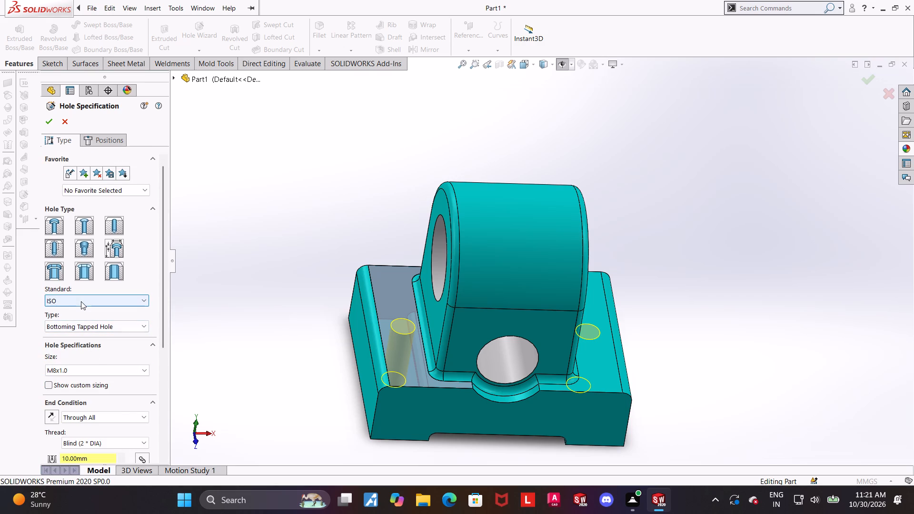
{"action": "left_click", "coordinate": [81, 301]}
{"action": "scroll", "coordinate": [50, 357], "scroll_direction": "up", "scroll_amount": 11}
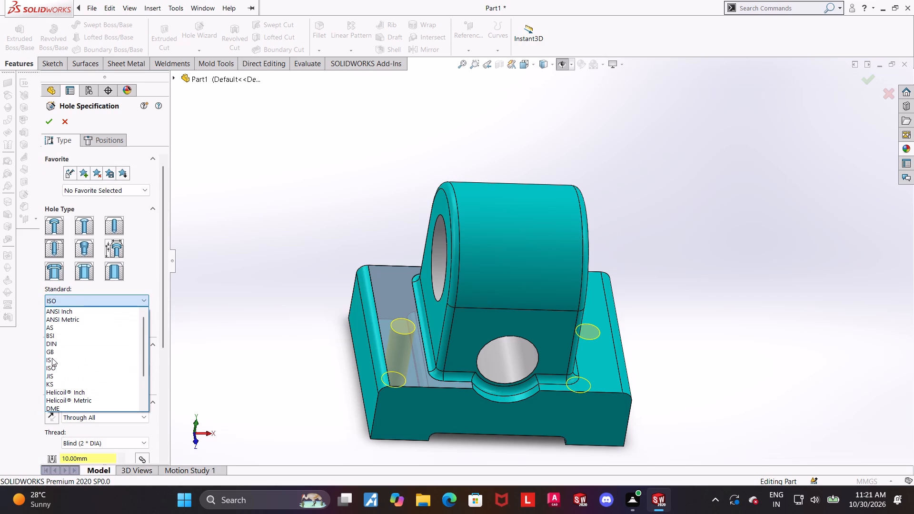
{"action": "left_click", "coordinate": [78, 322]}
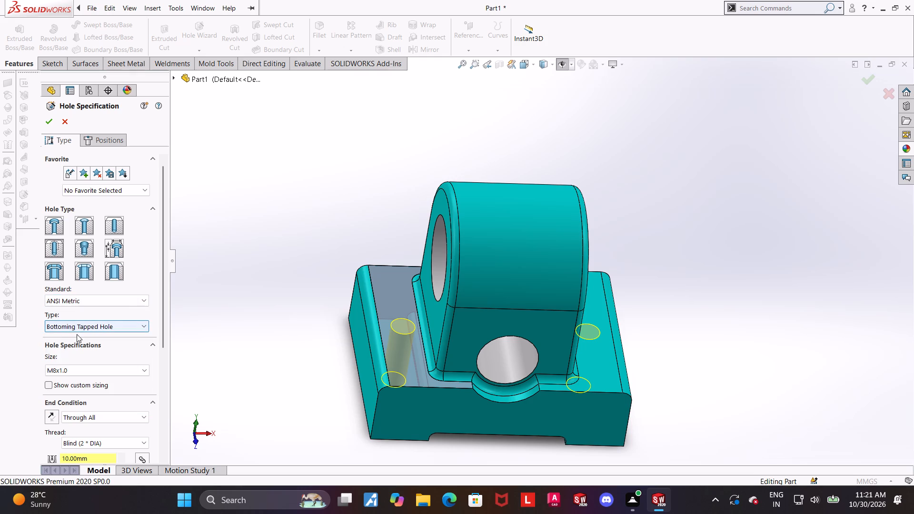
{"action": "left_click", "coordinate": [79, 373]}
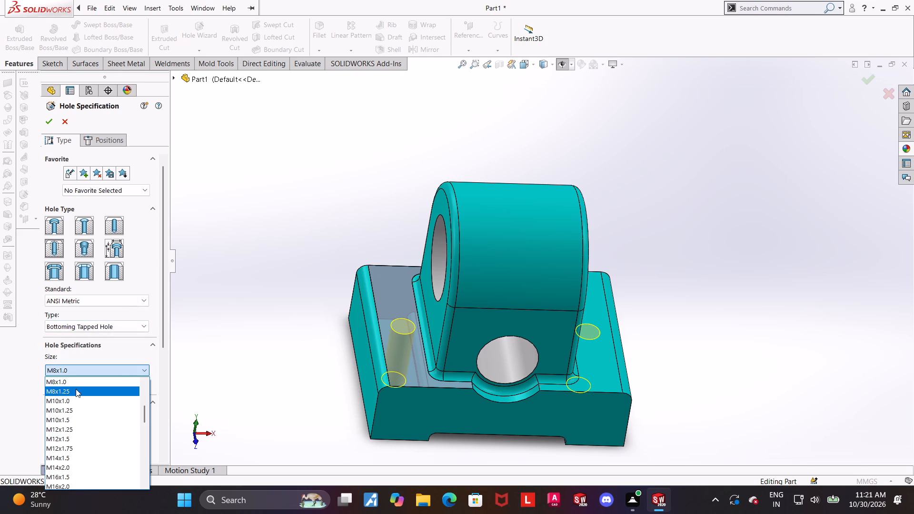
{"action": "left_click", "coordinate": [76, 389]}
{"action": "left_click", "coordinate": [215, 367]}
Review the two hole positions from above, return to the hole specification and examine the through-hole preview from the front.
{"action": "middle_click_drag", "start_coordinate": [195, 376], "coordinate": [182, 413]}
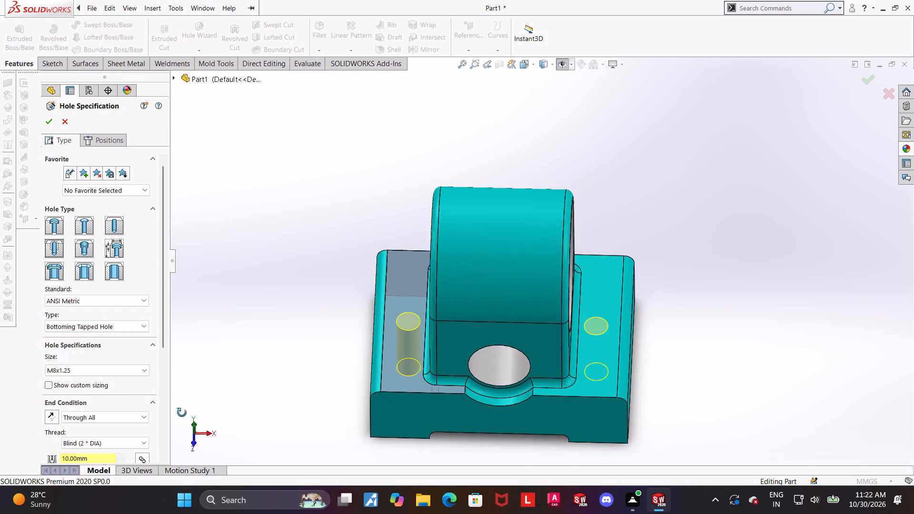
{"action": "middle_click_drag", "start_coordinate": [182, 413], "coordinate": [182, 420]}
{"action": "left_click", "coordinate": [98, 145]}
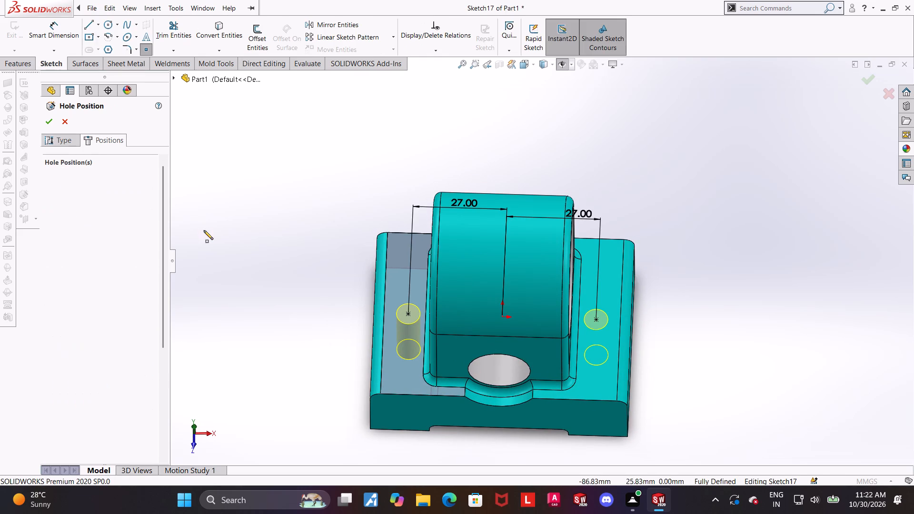
{"action": "middle_click_drag", "start_coordinate": [243, 243], "coordinate": [240, 305]}
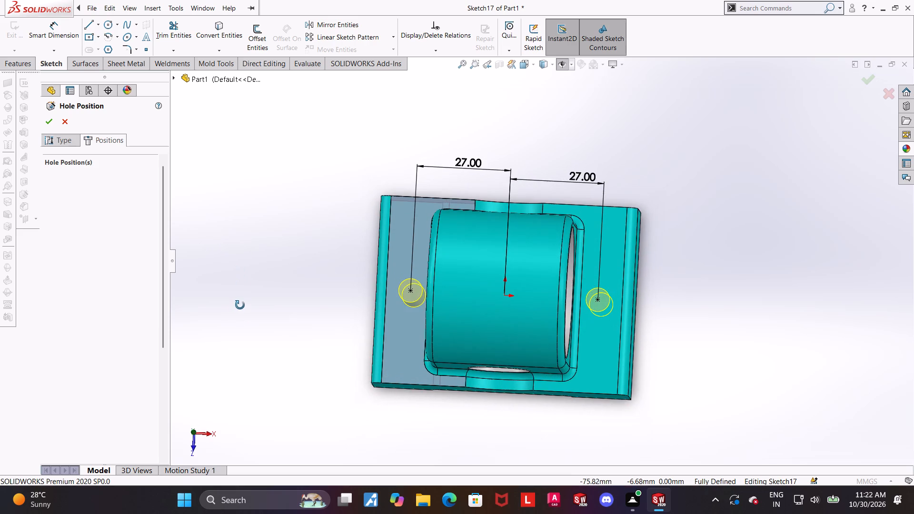
{"action": "middle_click_drag", "start_coordinate": [240, 305], "coordinate": [241, 303]}
{"action": "left_click", "coordinate": [74, 141]}
{"action": "middle_click_drag", "start_coordinate": [240, 257], "coordinate": [231, 217]}
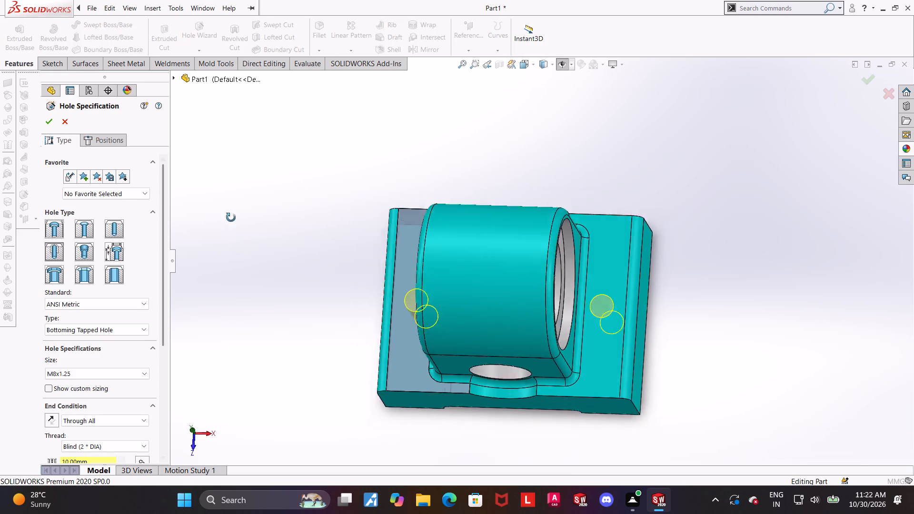
{"action": "middle_click_drag", "start_coordinate": [231, 217], "coordinate": [240, 163]}
{"action": "middle_click_drag", "start_coordinate": [286, 275], "coordinate": [265, 227]}
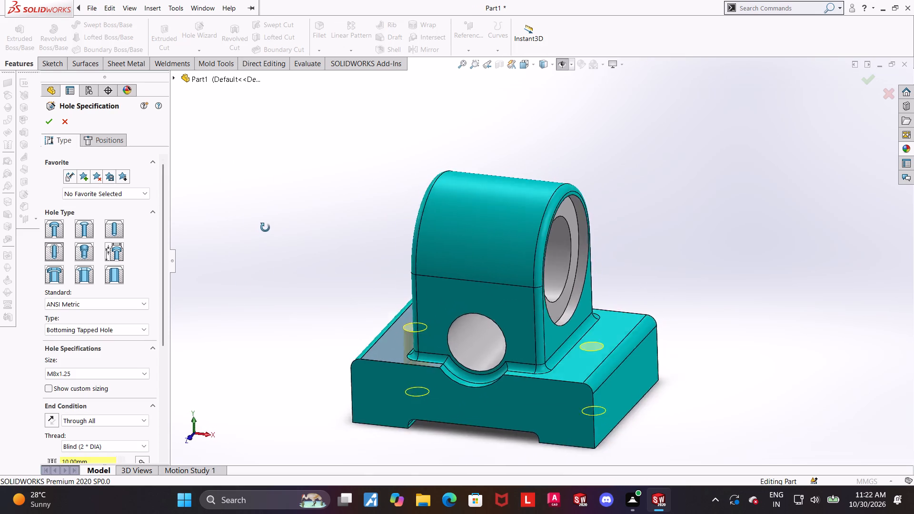
{"action": "middle_click_drag", "start_coordinate": [265, 227], "coordinate": [271, 218]}
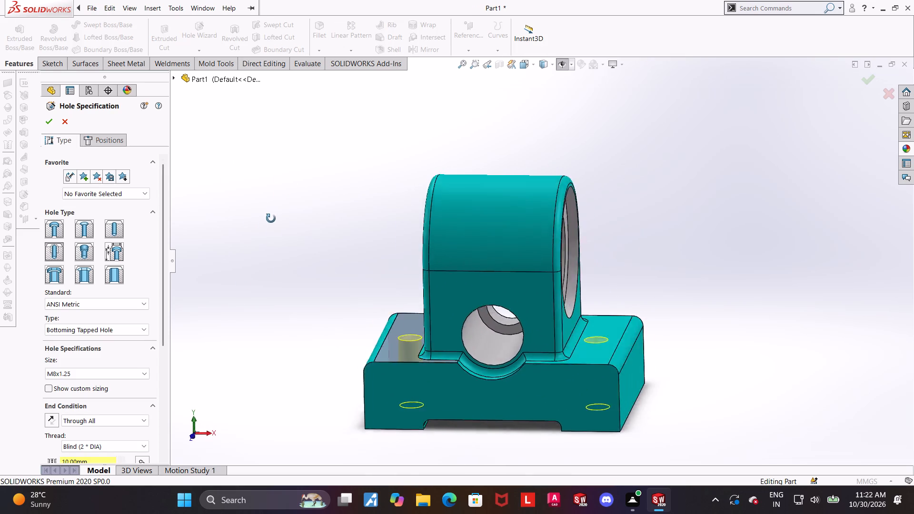
Examine the thread, option and end-condition settings in the hole specification together with the through-hole preview on the block.
{"action": "middle_click_drag", "start_coordinate": [271, 218], "coordinate": [282, 250]}
{"action": "left_click_drag", "start_coordinate": [161, 310], "coordinate": [167, 355]}
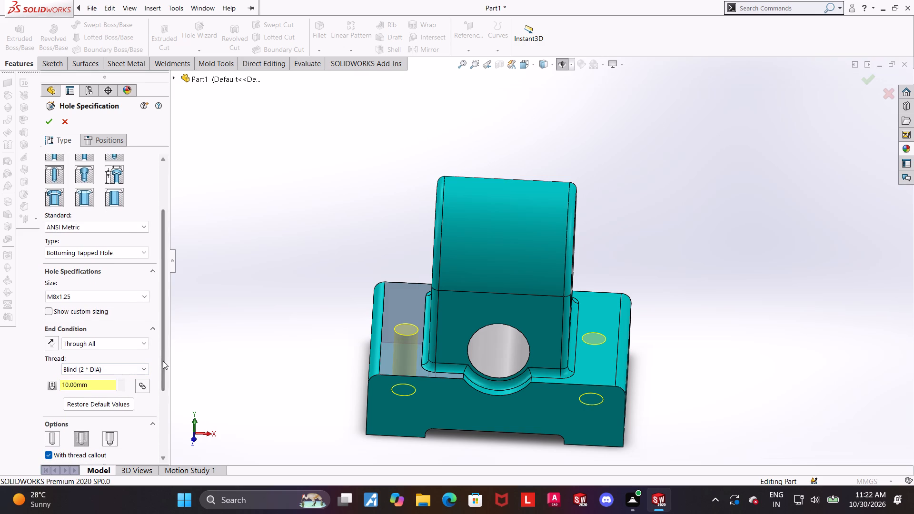
{"action": "left_click_drag", "start_coordinate": [163, 362], "coordinate": [163, 394]}
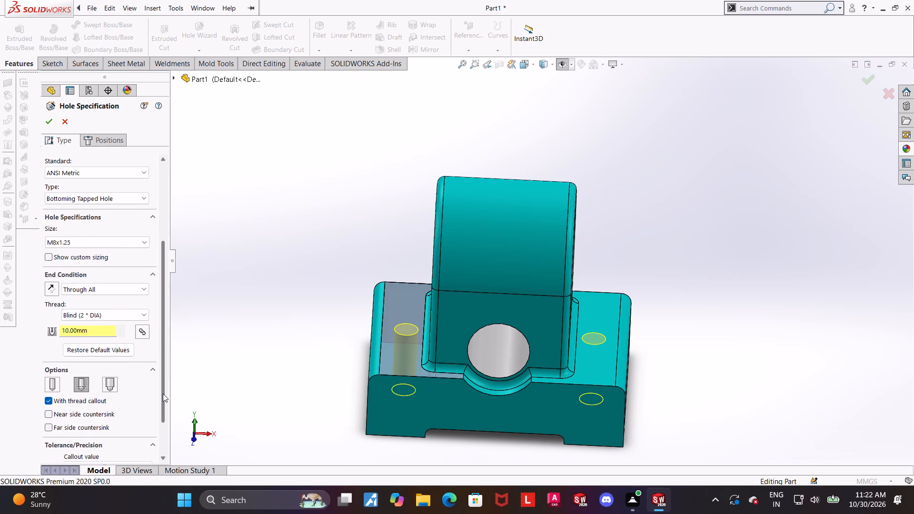
{"action": "left_click_drag", "start_coordinate": [163, 394], "coordinate": [162, 393]}
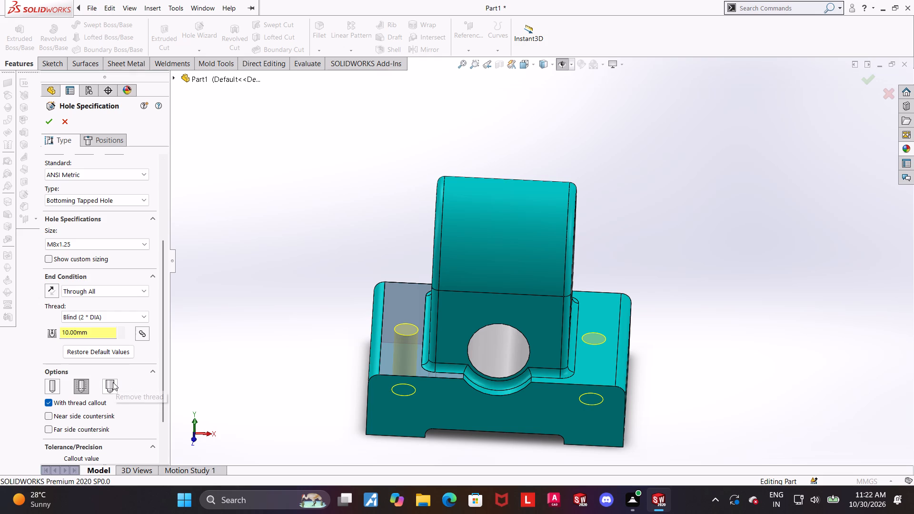
{"action": "scroll", "coordinate": [580, 304], "scroll_direction": "up", "scroll_amount": 1}
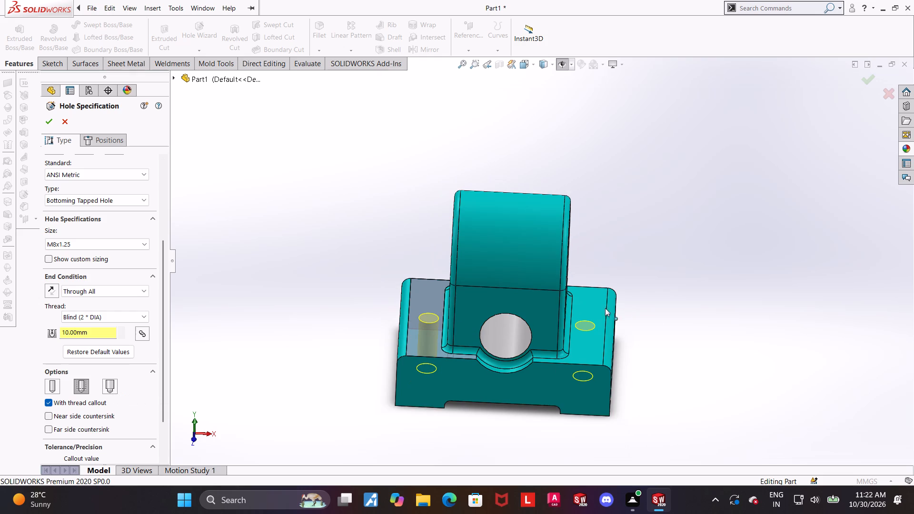
{"action": "scroll", "coordinate": [650, 320], "scroll_direction": "down", "scroll_amount": 1}
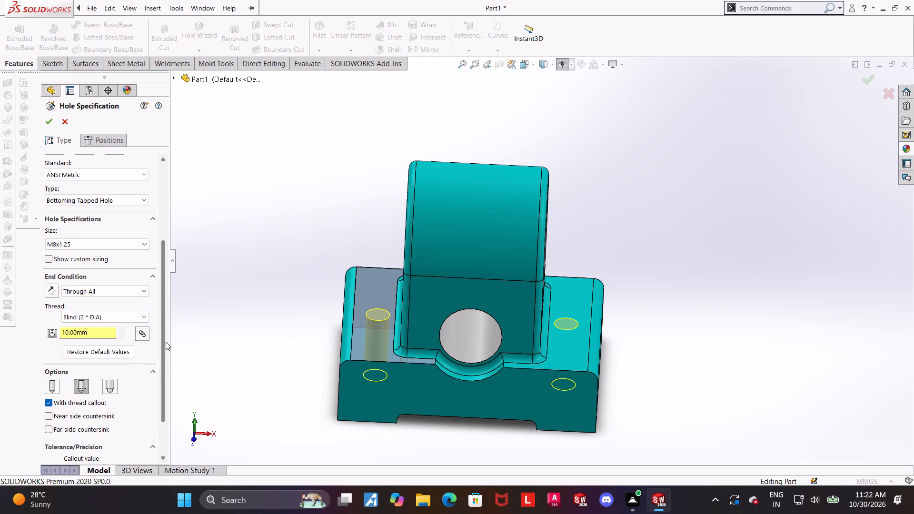
{"action": "middle_click_drag", "start_coordinate": [285, 333], "coordinate": [272, 337]}
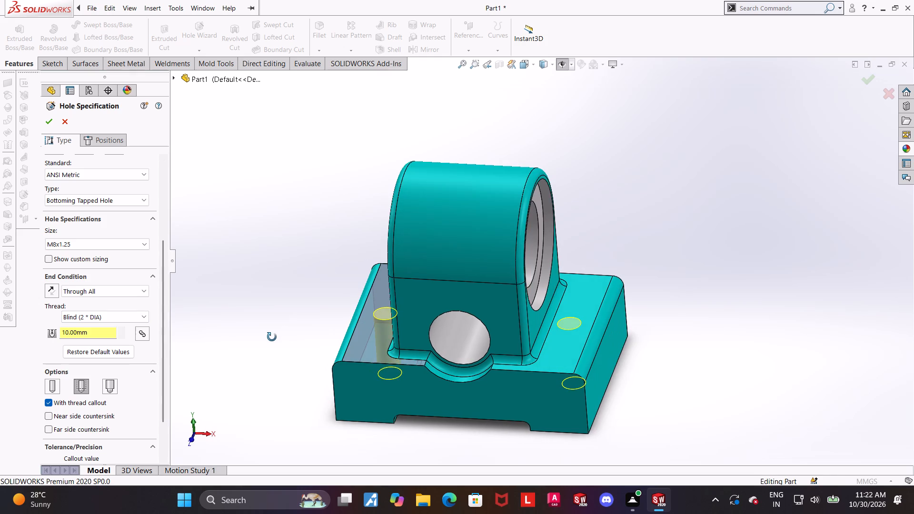
{"action": "middle_click_drag", "start_coordinate": [272, 337], "coordinate": [278, 330]}
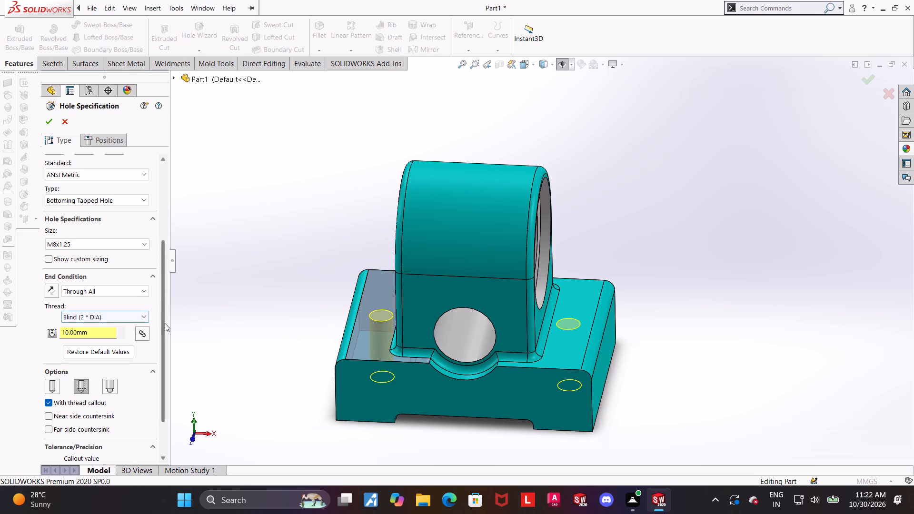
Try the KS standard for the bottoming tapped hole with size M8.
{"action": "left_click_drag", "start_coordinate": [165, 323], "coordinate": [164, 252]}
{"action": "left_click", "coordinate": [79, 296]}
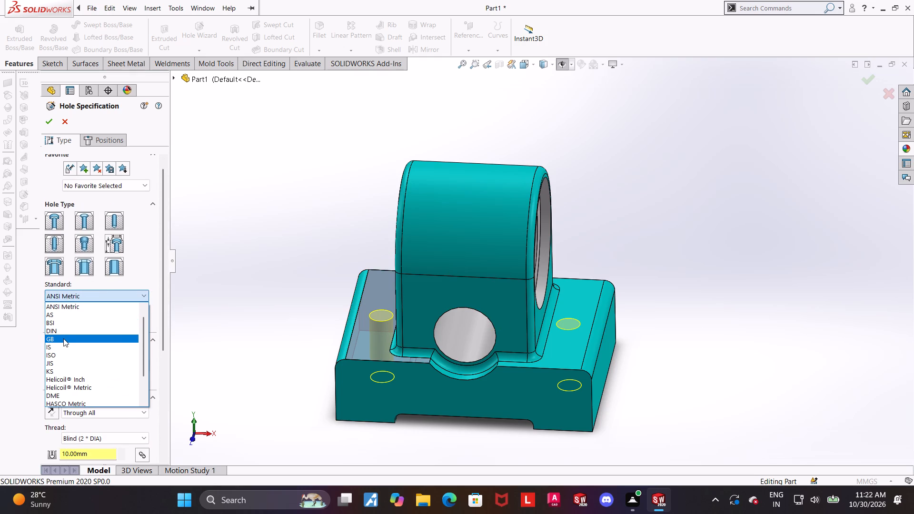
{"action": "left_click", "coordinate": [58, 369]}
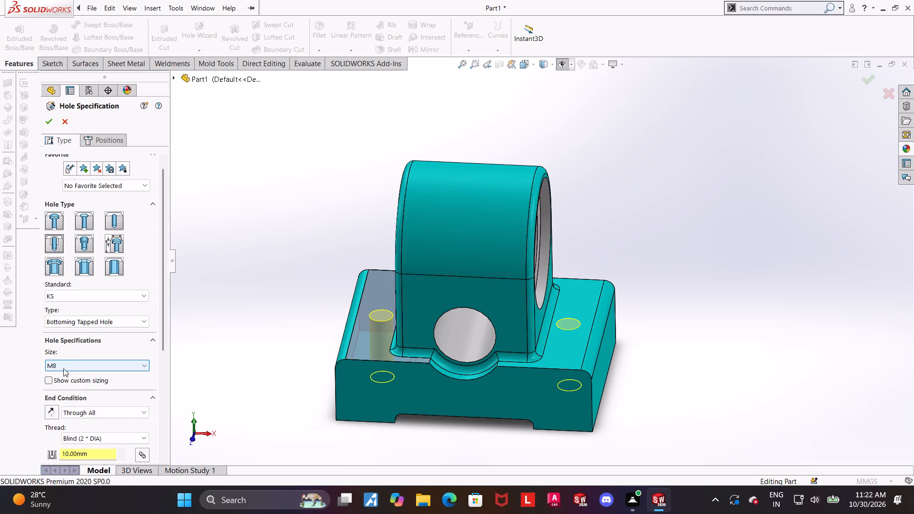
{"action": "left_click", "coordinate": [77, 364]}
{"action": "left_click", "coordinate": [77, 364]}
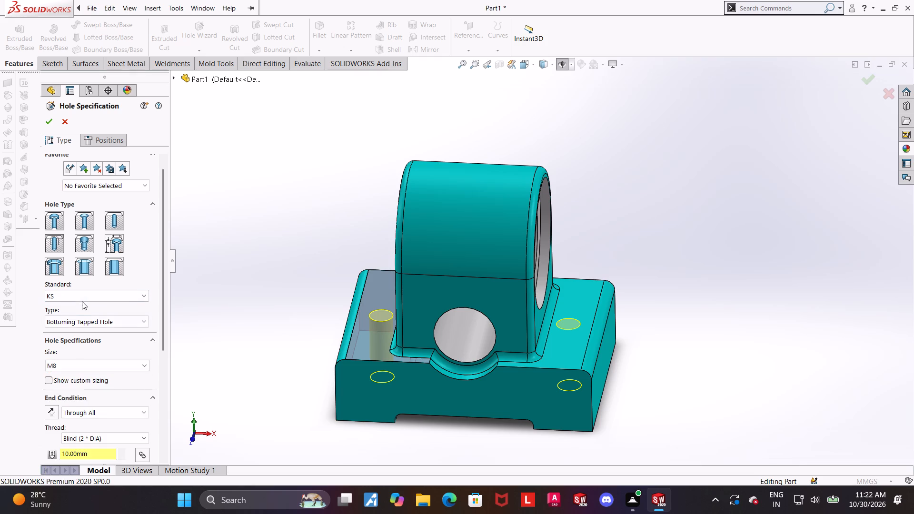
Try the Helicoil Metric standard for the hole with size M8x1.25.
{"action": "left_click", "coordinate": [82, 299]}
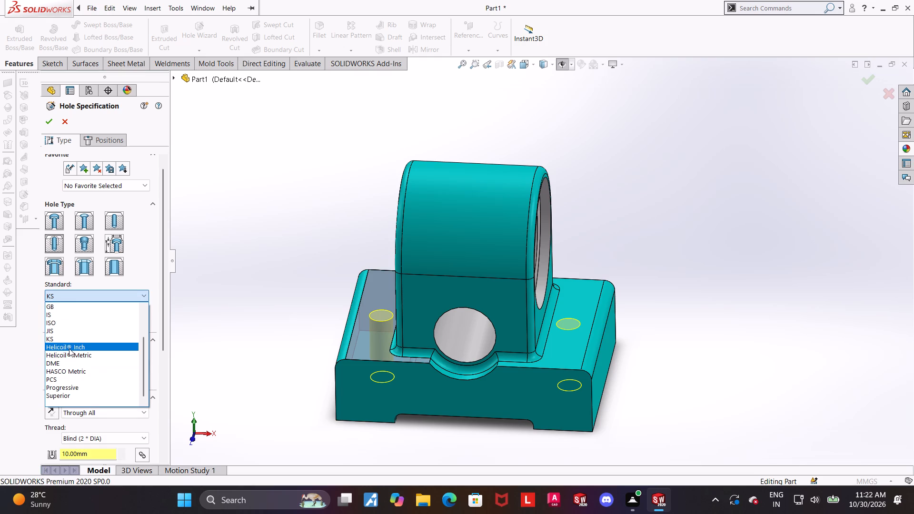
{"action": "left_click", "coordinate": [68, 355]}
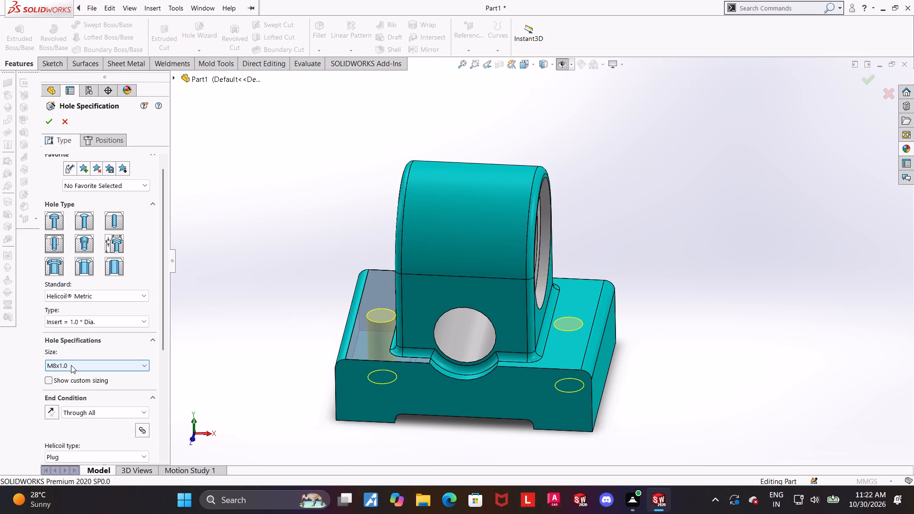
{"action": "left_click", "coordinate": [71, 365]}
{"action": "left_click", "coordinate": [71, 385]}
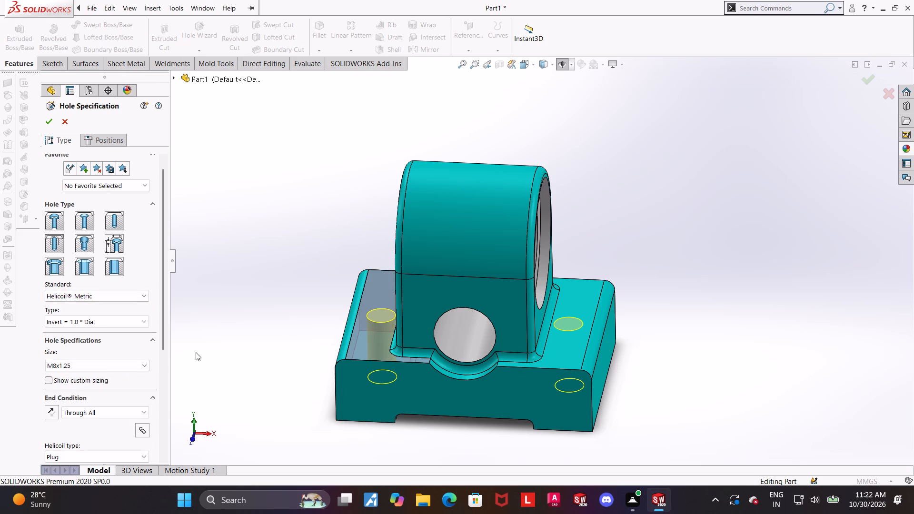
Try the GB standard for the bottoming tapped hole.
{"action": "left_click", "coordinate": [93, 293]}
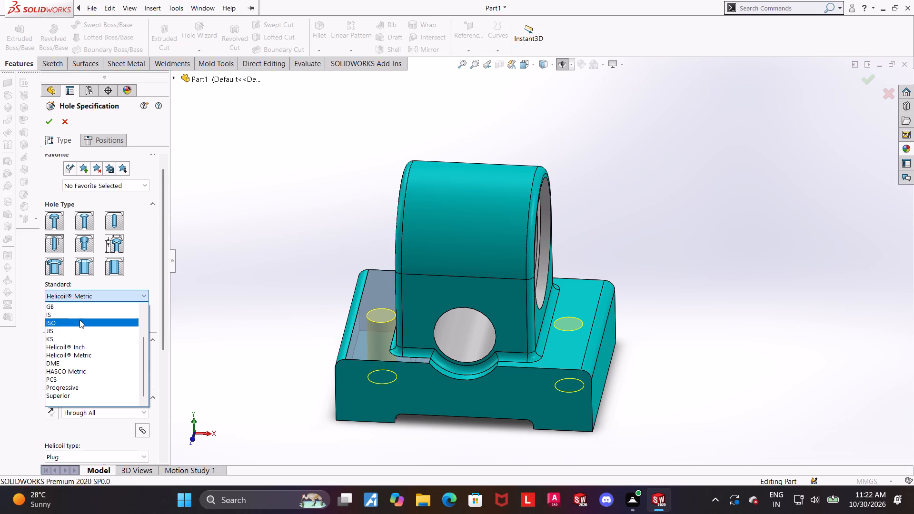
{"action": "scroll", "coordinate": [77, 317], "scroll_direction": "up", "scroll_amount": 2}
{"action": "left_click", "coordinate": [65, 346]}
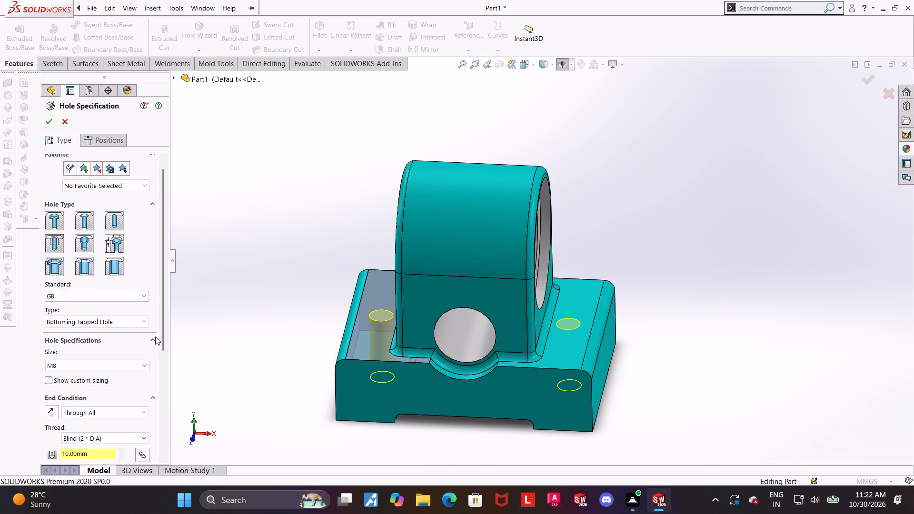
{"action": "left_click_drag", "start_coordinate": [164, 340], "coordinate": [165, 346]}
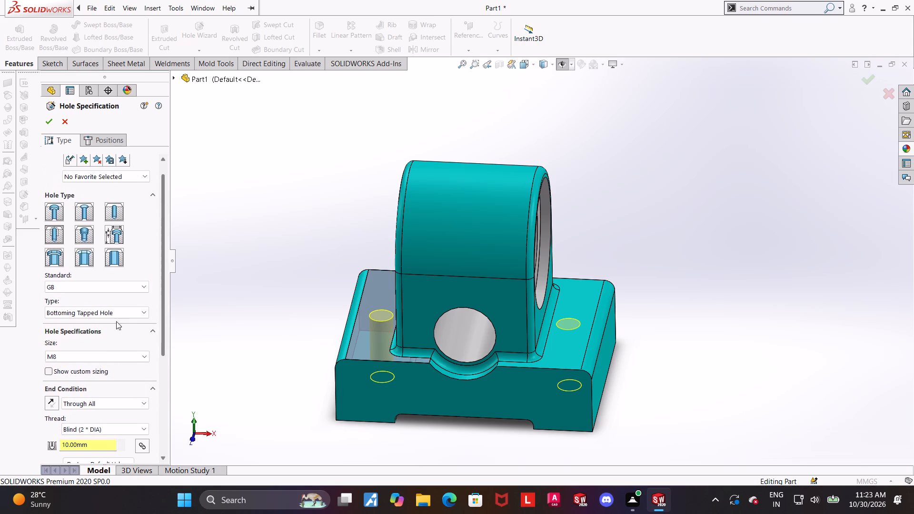
Set the hole's standard to ISO and its size to M8, then accept the two bottoming tapped through holes.
{"action": "left_click", "coordinate": [86, 289]}
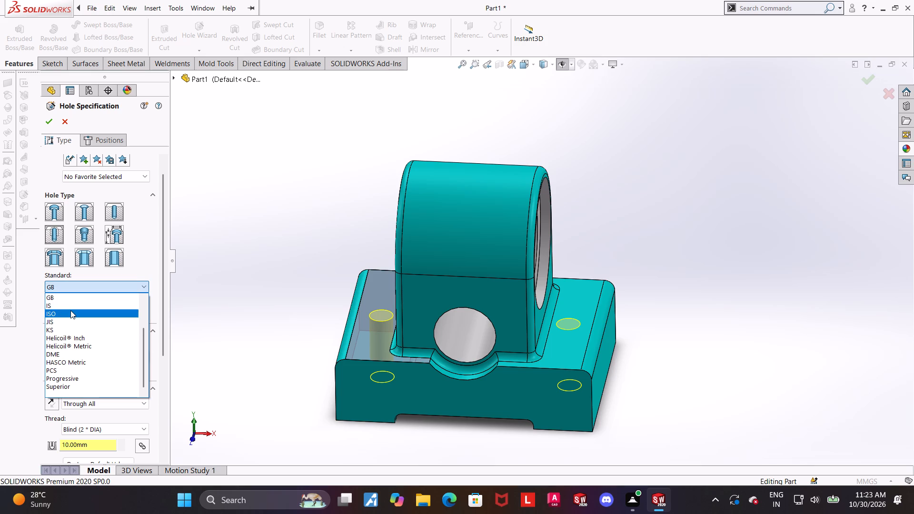
{"action": "left_click", "coordinate": [70, 310]}
{"action": "left_click", "coordinate": [110, 355]}
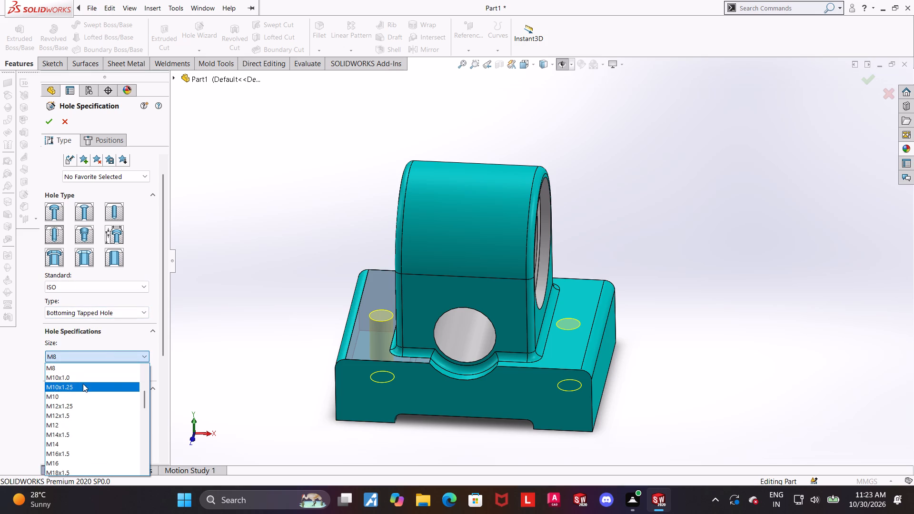
{"action": "scroll", "coordinate": [79, 374], "scroll_direction": "up", "scroll_amount": 1}
{"action": "left_click", "coordinate": [80, 386]}
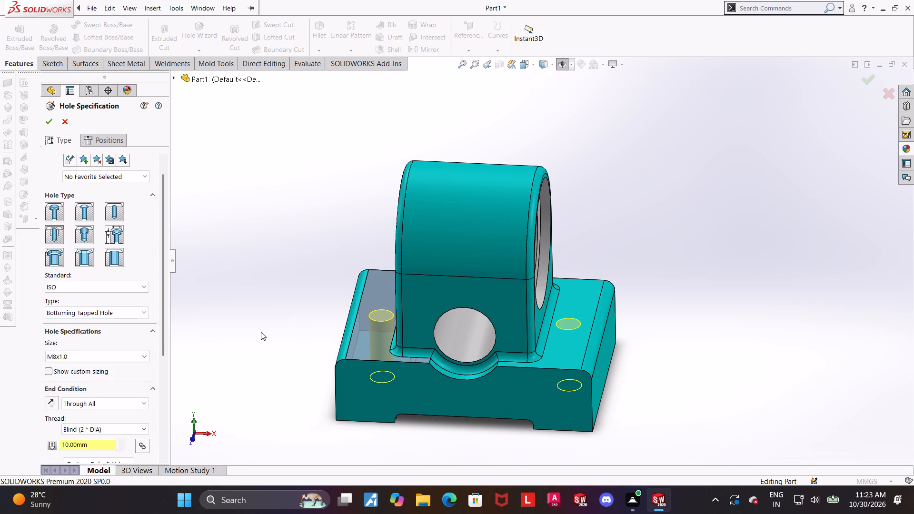
{"action": "left_click", "coordinate": [228, 321]}
{"action": "left_click", "coordinate": [74, 356]}
{"action": "left_click", "coordinate": [57, 380]}
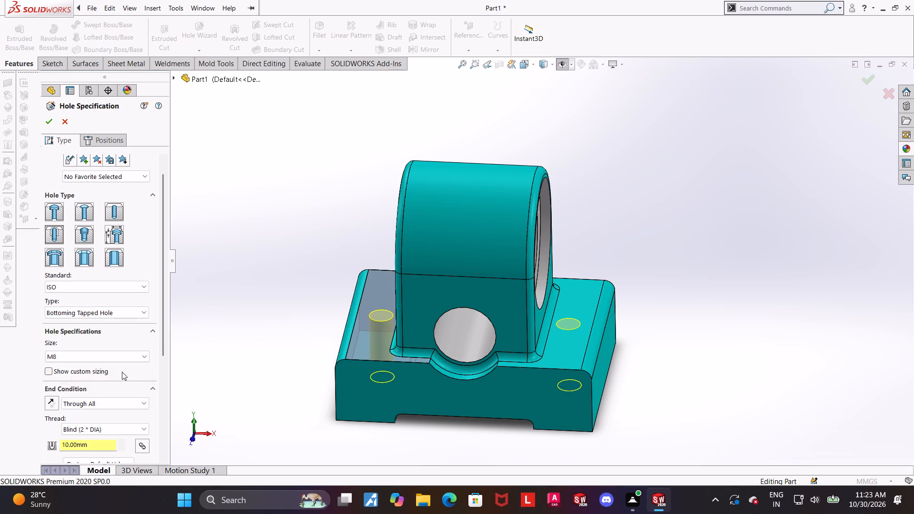
{"action": "left_click", "coordinate": [265, 323]}
{"action": "left_click", "coordinate": [45, 124]}
{"action": "left_click", "coordinate": [203, 253]}
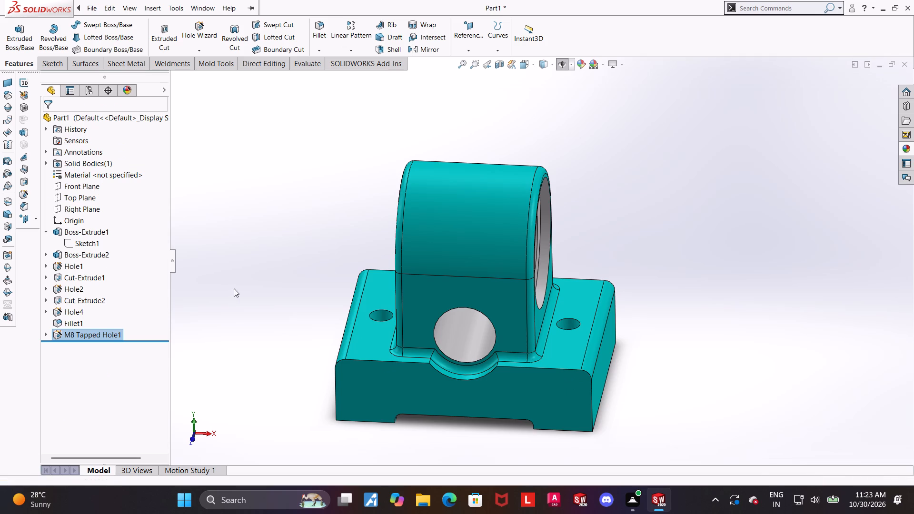
Examine the tapped holes from the front and at an angle with hidden lines visible.
{"action": "left_click", "coordinate": [522, 61]}
{"action": "left_click", "coordinate": [427, 323]}
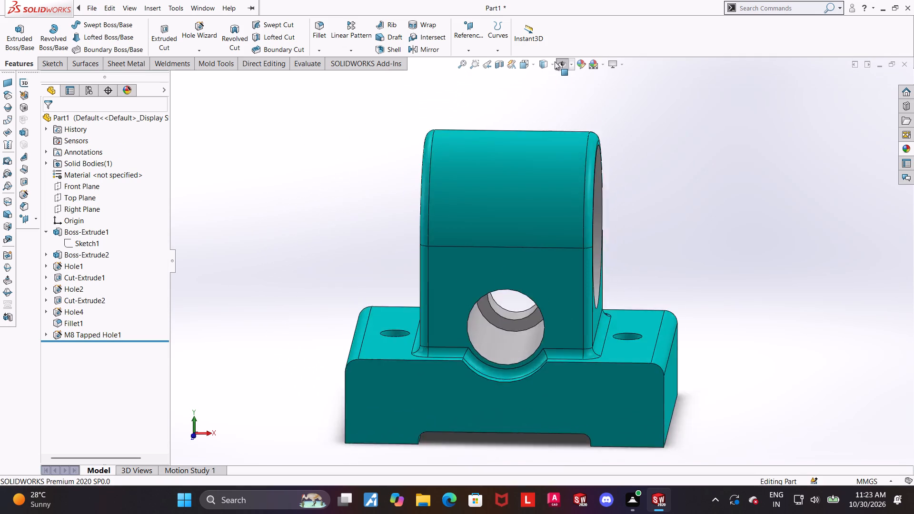
{"action": "left_click", "coordinate": [545, 61]}
{"action": "left_click", "coordinate": [546, 120]}
{"action": "left_click", "coordinate": [762, 239]}
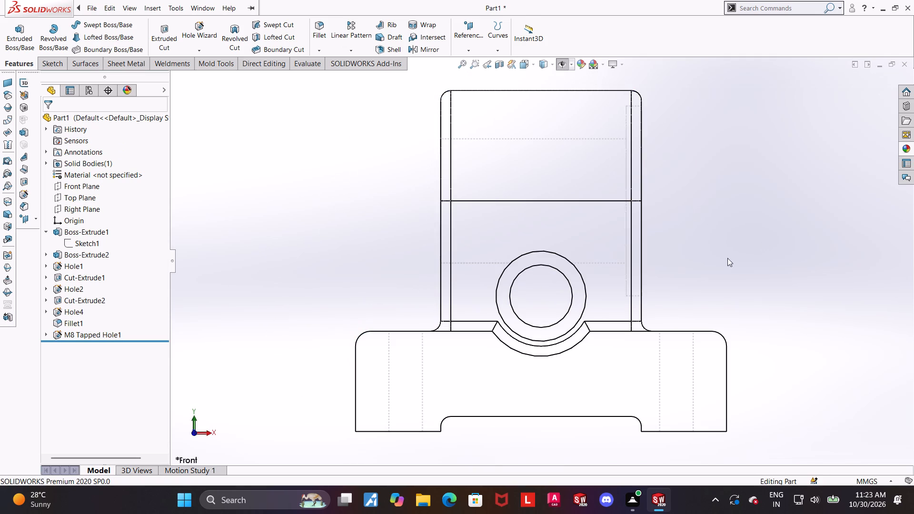
{"action": "scroll", "coordinate": [740, 301], "scroll_direction": "down", "scroll_amount": 1}
{"action": "scroll", "coordinate": [740, 306], "scroll_direction": "up", "scroll_amount": 2}
{"action": "middle_click_drag", "start_coordinate": [731, 312], "coordinate": [725, 340]}
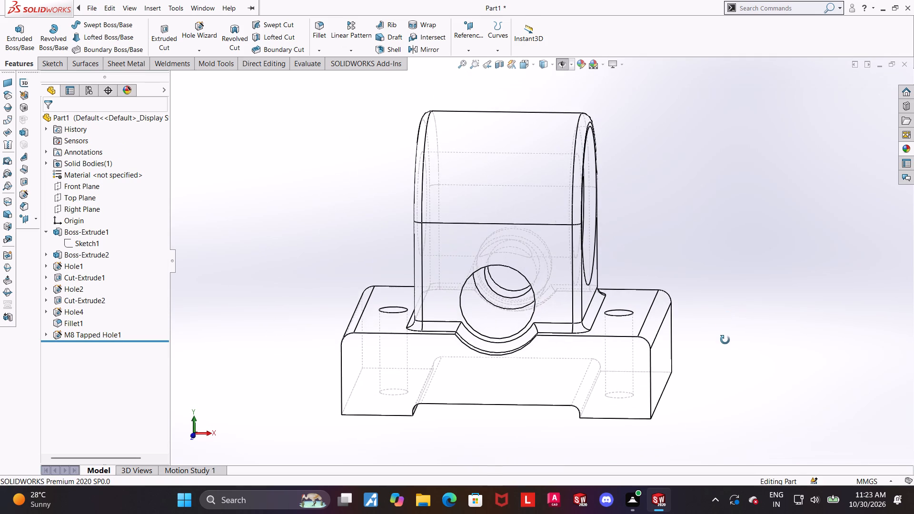
{"action": "middle_click_drag", "start_coordinate": [725, 340], "coordinate": [725, 344]}
Switch the part's display to wireframe and inspect the tapped holes through the base.
{"action": "left_click", "coordinate": [545, 61]}
{"action": "left_click", "coordinate": [541, 122]}
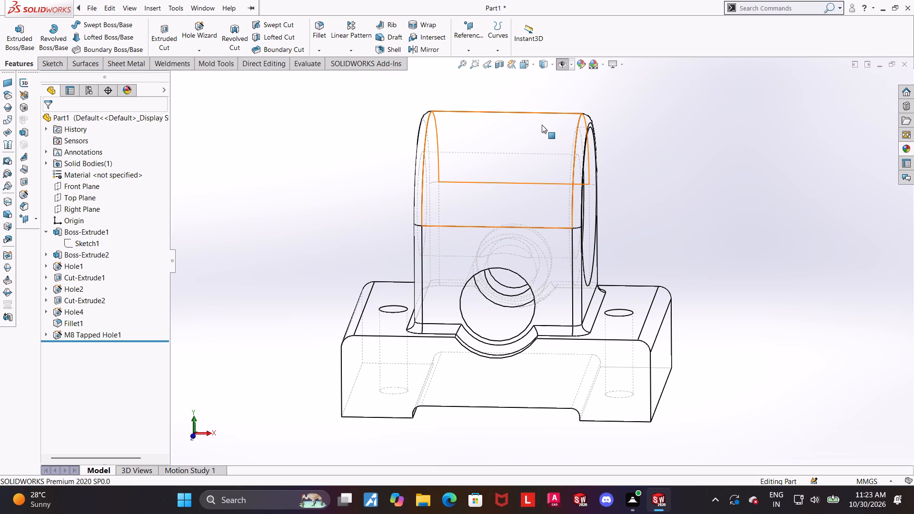
{"action": "left_click", "coordinate": [543, 66]}
{"action": "left_click", "coordinate": [545, 130]}
{"action": "left_click", "coordinate": [704, 186]}
{"action": "middle_click_drag", "start_coordinate": [699, 206], "coordinate": [695, 225]}
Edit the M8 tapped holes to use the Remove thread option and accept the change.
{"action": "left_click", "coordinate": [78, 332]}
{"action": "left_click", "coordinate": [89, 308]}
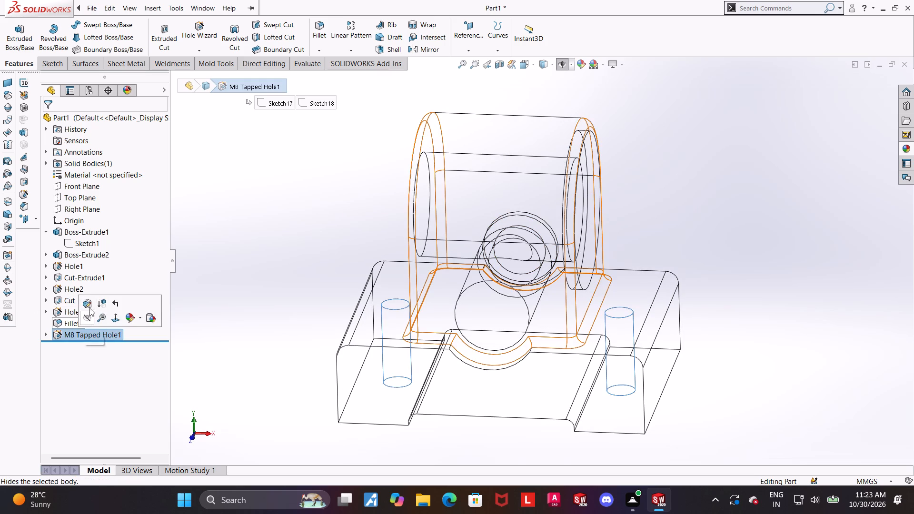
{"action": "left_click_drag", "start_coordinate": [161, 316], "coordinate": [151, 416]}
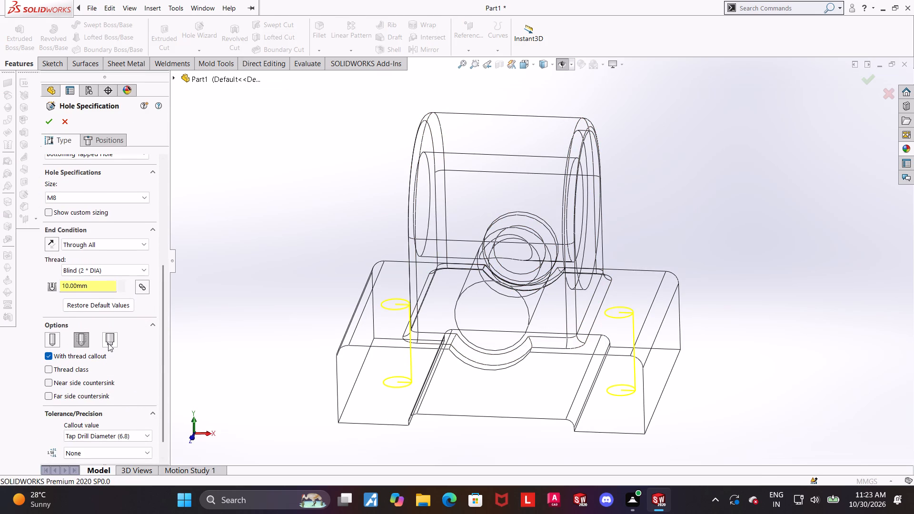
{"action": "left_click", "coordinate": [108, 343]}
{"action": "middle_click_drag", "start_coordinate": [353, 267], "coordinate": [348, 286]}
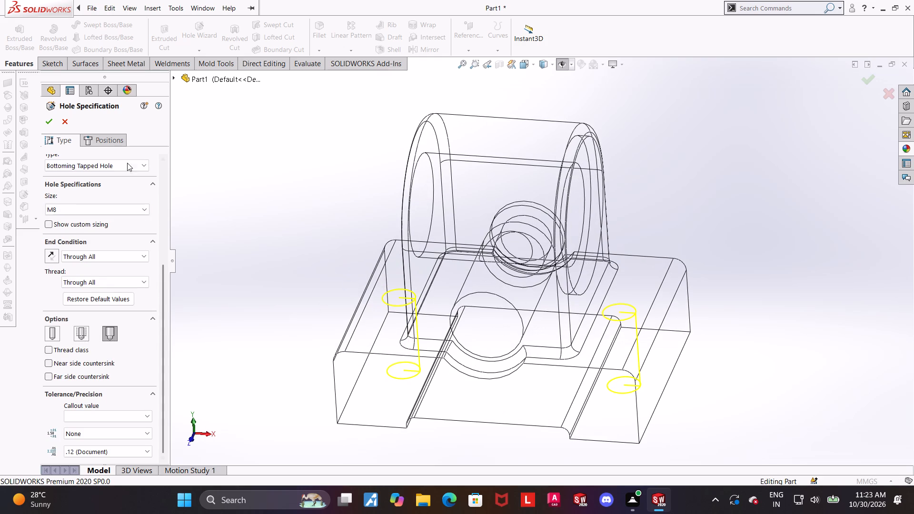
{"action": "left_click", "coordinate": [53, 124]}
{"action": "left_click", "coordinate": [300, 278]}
Edit the M8 tapped holes to use the Cosmetic thread option with a Blind (2 * DIA) thread of 10 mm, and accept.
{"action": "middle_click_drag", "start_coordinate": [296, 284], "coordinate": [295, 222]}
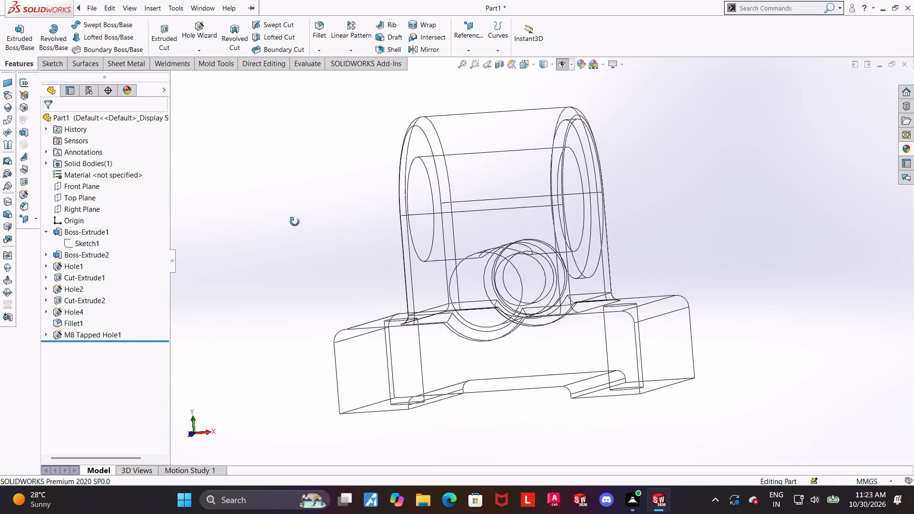
{"action": "middle_click_drag", "start_coordinate": [295, 222], "coordinate": [297, 258]}
{"action": "middle_click_drag", "start_coordinate": [663, 209], "coordinate": [663, 266]}
{"action": "middle_click_drag", "start_coordinate": [722, 283], "coordinate": [719, 264]}
{"action": "left_click", "coordinate": [89, 335]}
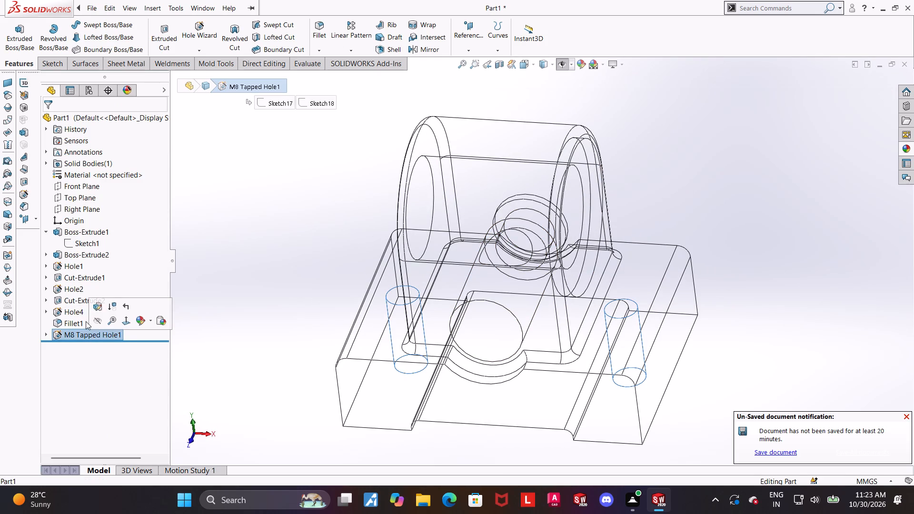
{"action": "left_click", "coordinate": [96, 307]}
{"action": "scroll", "coordinate": [503, 359], "scroll_direction": "up", "scroll_amount": 2}
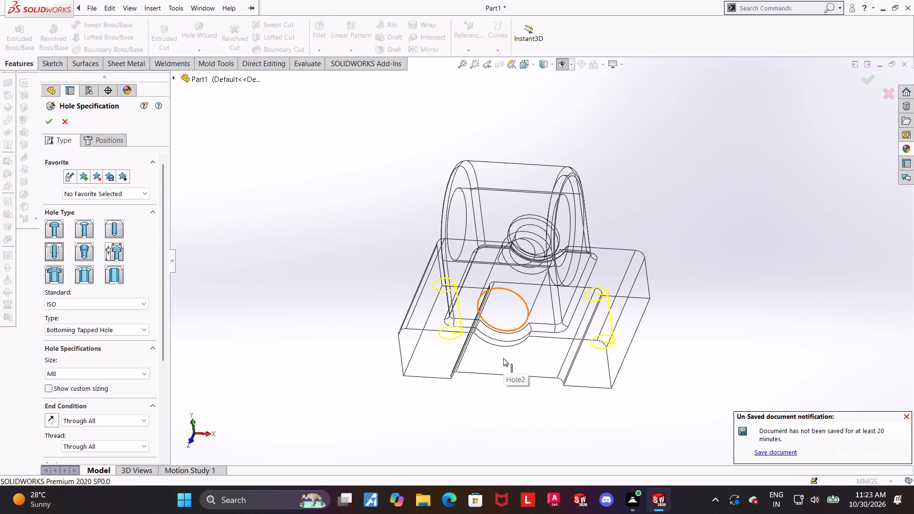
{"action": "middle_click_drag", "start_coordinate": [649, 346], "coordinate": [656, 312]}
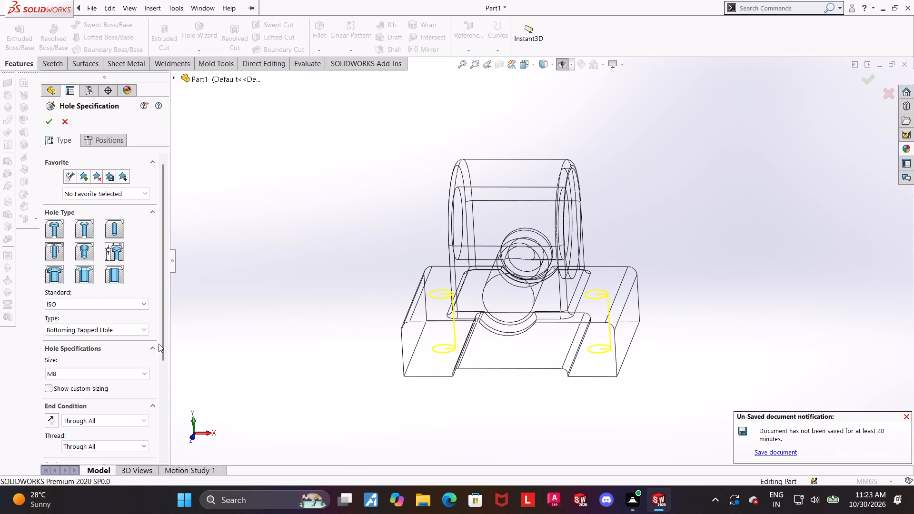
{"action": "left_click_drag", "start_coordinate": [165, 346], "coordinate": [149, 433]}
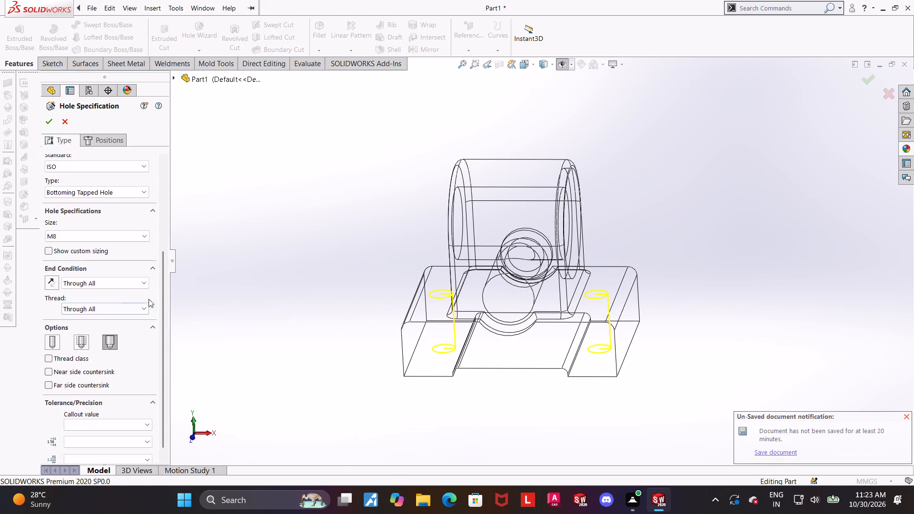
{"action": "left_click", "coordinate": [139, 308]}
{"action": "left_click", "coordinate": [91, 317]}
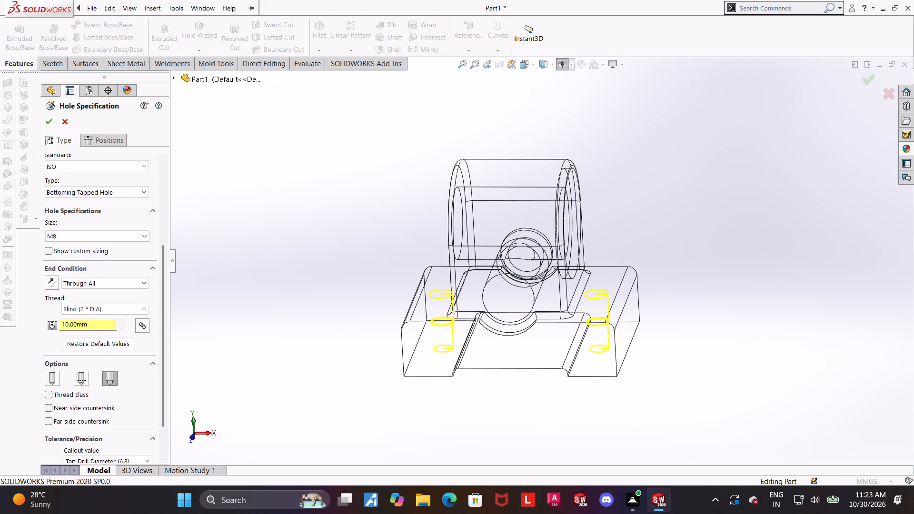
{"action": "left_click", "coordinate": [83, 377]}
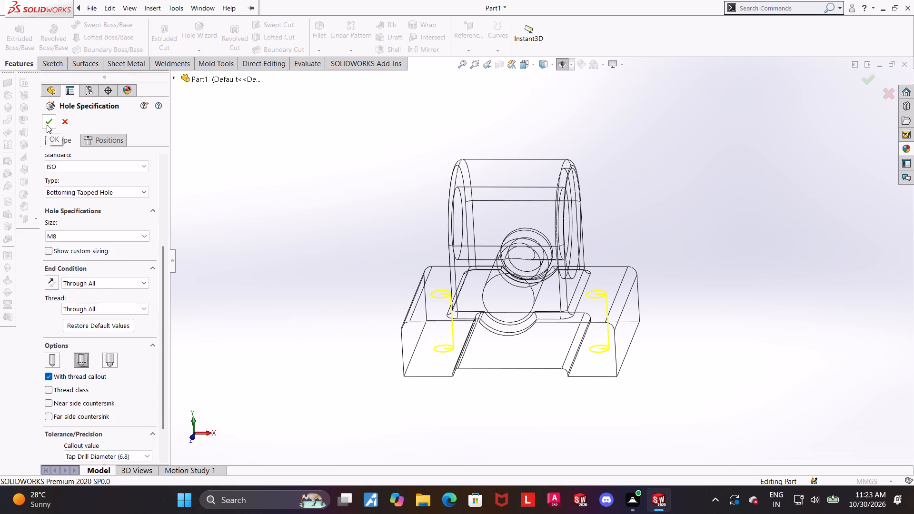
{"action": "left_click", "coordinate": [126, 306]}
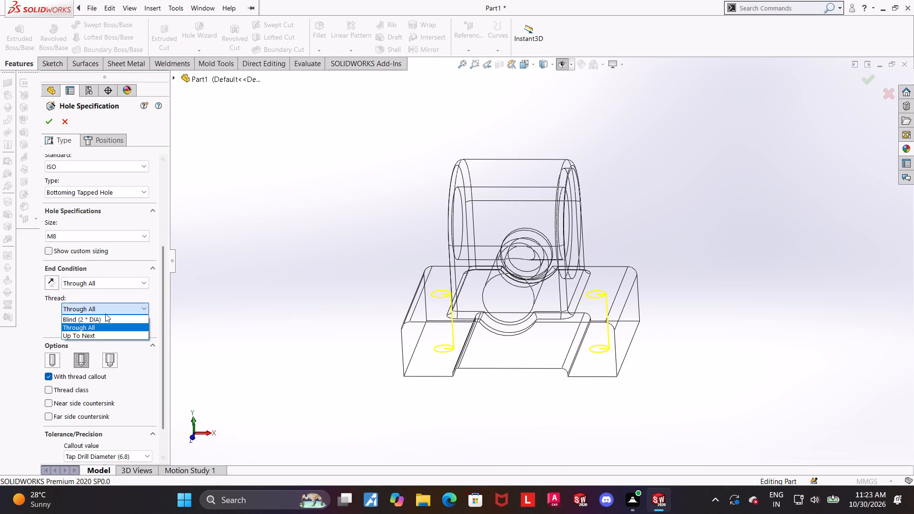
{"action": "left_click", "coordinate": [104, 317]}
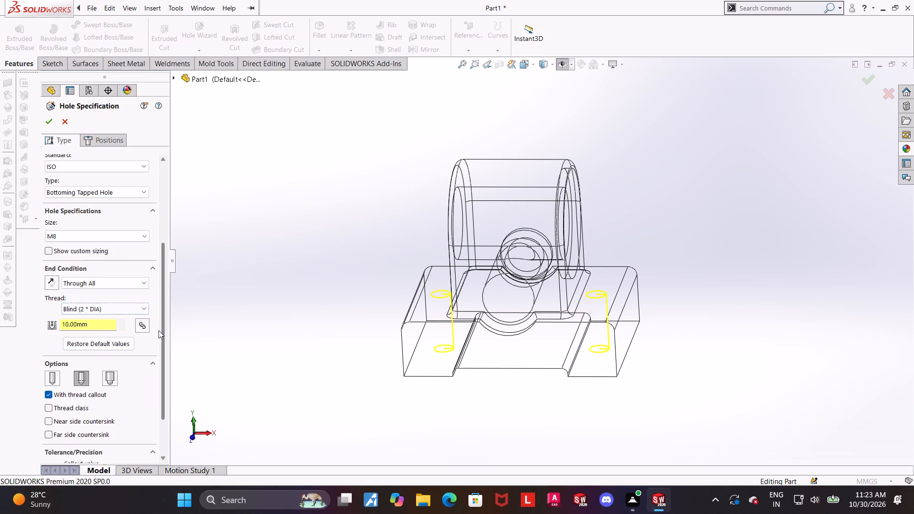
{"action": "left_click_drag", "start_coordinate": [159, 331], "coordinate": [160, 289]}
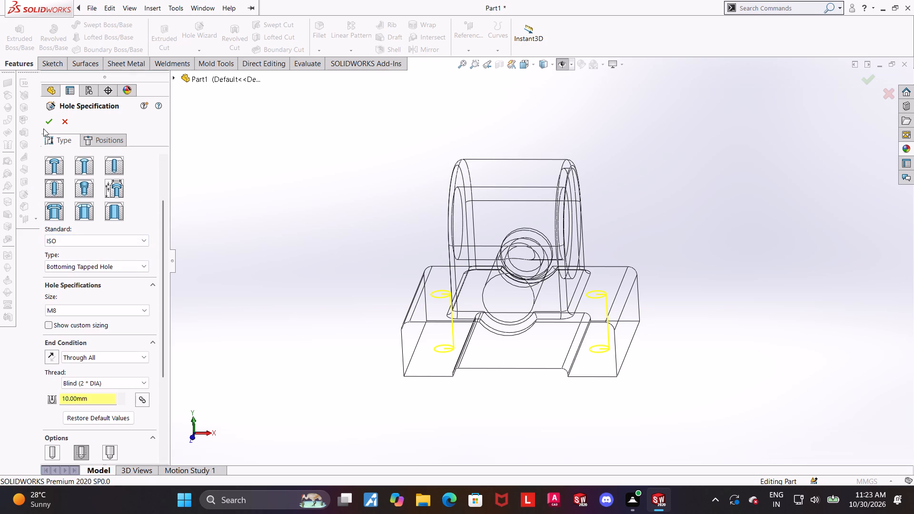
{"action": "left_click", "coordinate": [46, 122]}
{"action": "left_click", "coordinate": [312, 334]}
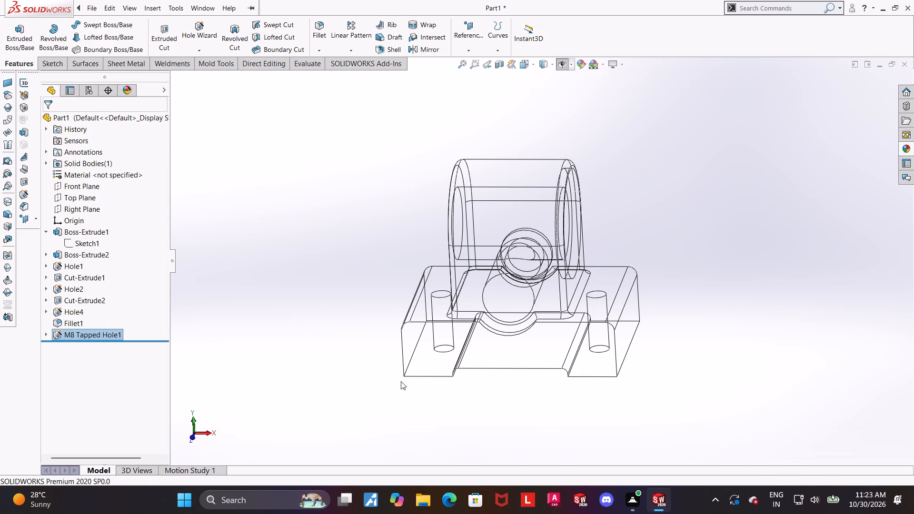
Change the type of the M8 holes to Tapped hole and accept the edit.
{"action": "middle_click_drag", "start_coordinate": [401, 381], "coordinate": [401, 337]}
{"action": "left_click", "coordinate": [58, 333]}
{"action": "left_click", "coordinate": [63, 302]}
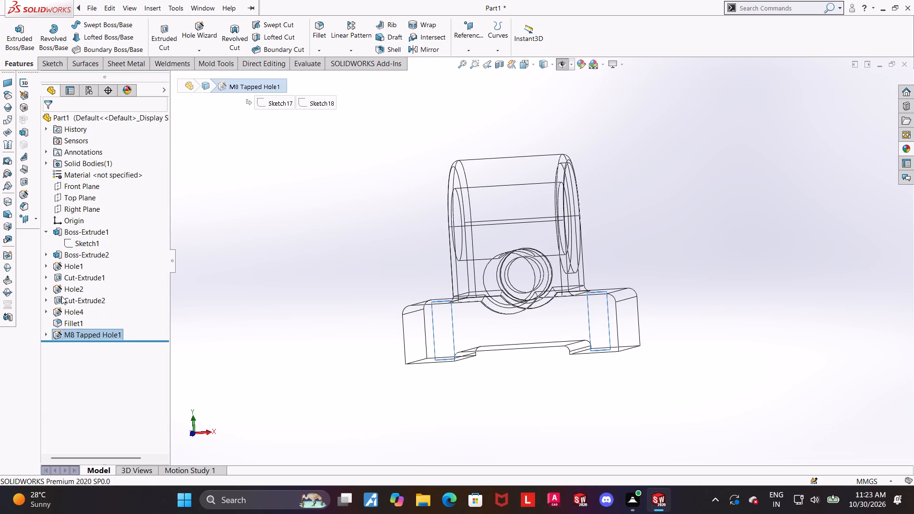
{"action": "left_click", "coordinate": [79, 328]}
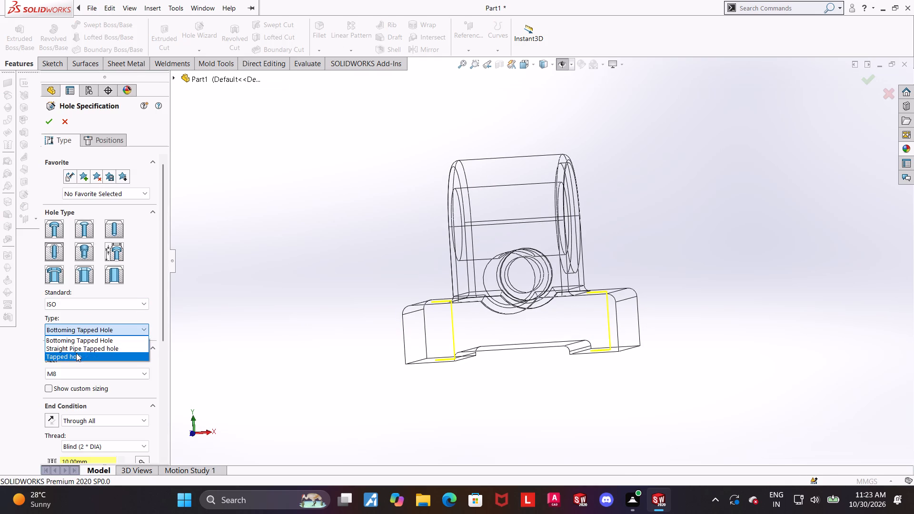
{"action": "left_click", "coordinate": [76, 354]}
{"action": "middle_click_drag", "start_coordinate": [251, 327], "coordinate": [249, 333]}
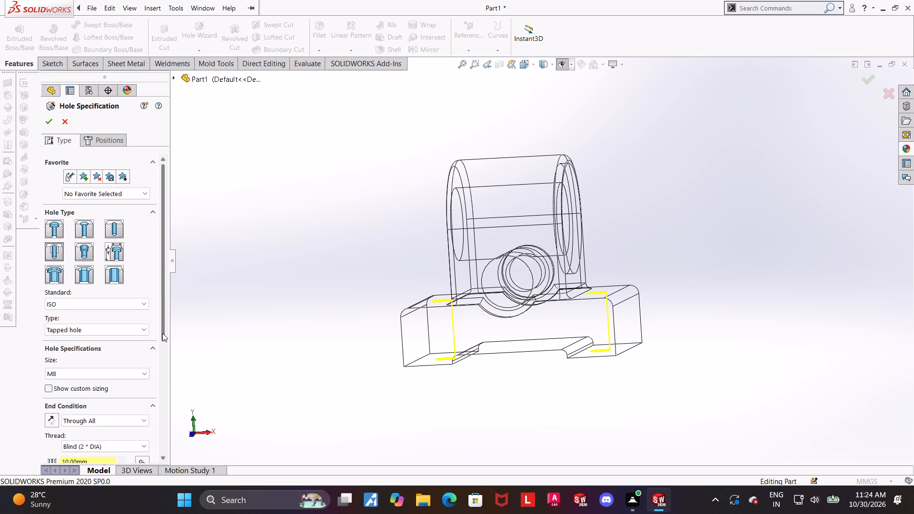
{"action": "left_click_drag", "start_coordinate": [162, 332], "coordinate": [161, 402]}
{"action": "scroll", "coordinate": [591, 367], "scroll_direction": "down", "scroll_amount": 2}
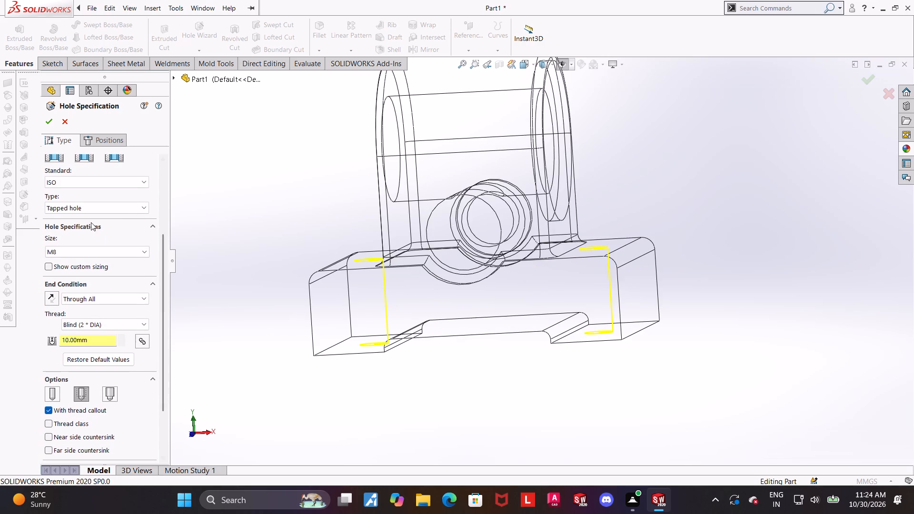
{"action": "left_click", "coordinate": [50, 120]}
{"action": "left_click", "coordinate": [197, 248]}
{"action": "middle_click_drag", "start_coordinate": [197, 257], "coordinate": [181, 264]}
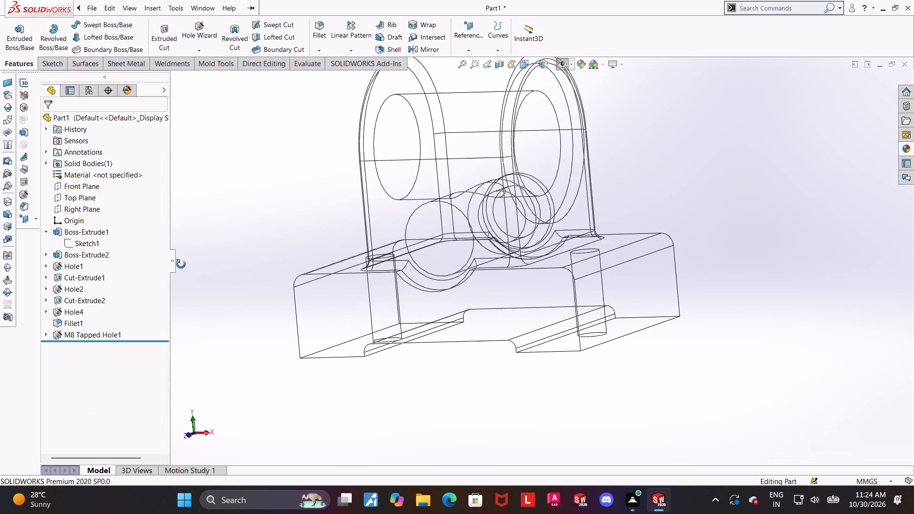
{"action": "middle_click_drag", "start_coordinate": [181, 264], "coordinate": [191, 276]}
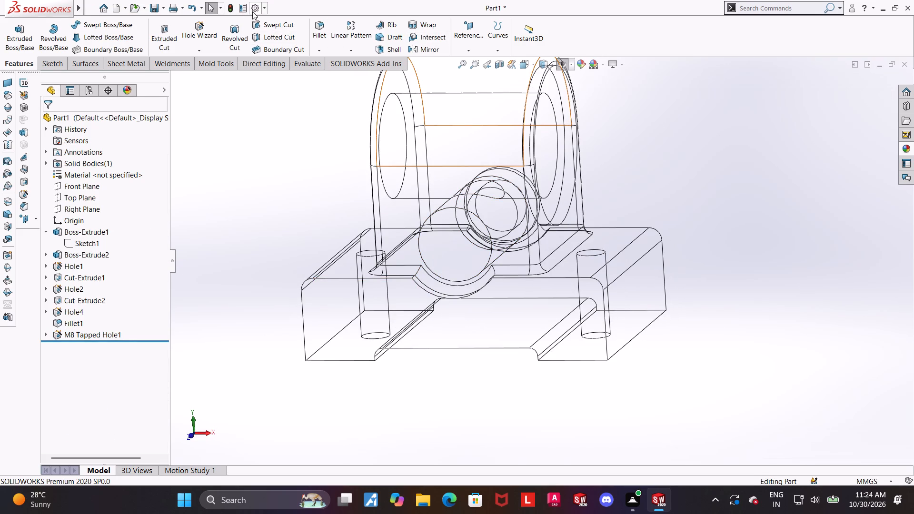
Enable shaded cosmetic threads in the document's detailing properties.
{"action": "left_click", "coordinate": [252, 11]}
{"action": "left_click", "coordinate": [334, 83]}
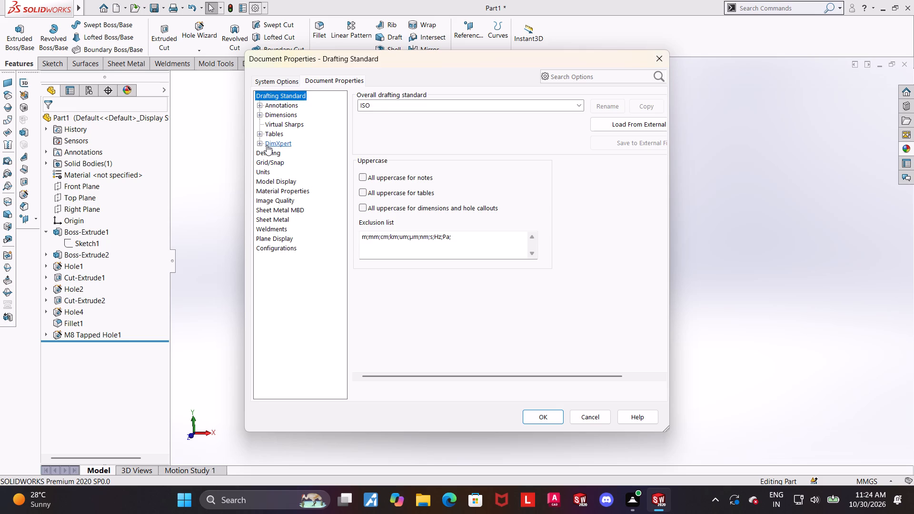
{"action": "left_click", "coordinate": [267, 145]}
{"action": "left_click", "coordinate": [267, 151]}
{"action": "left_click", "coordinate": [440, 104]}
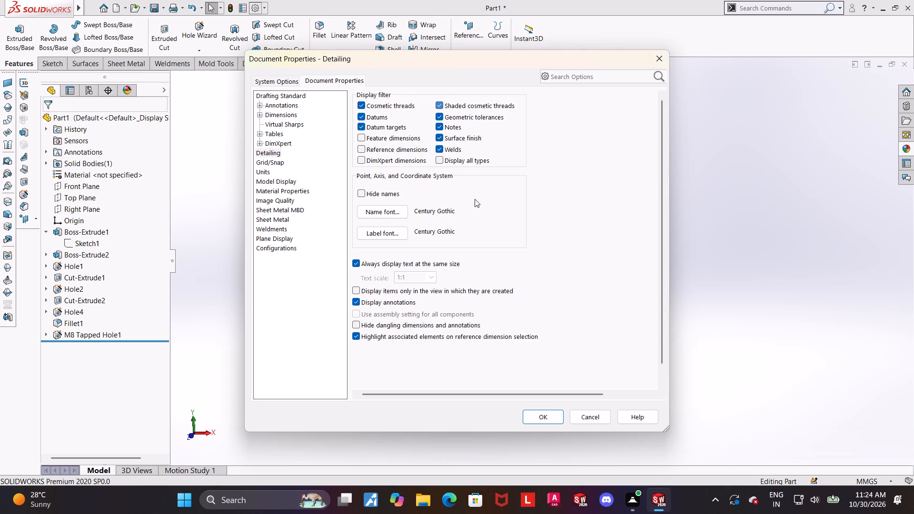
{"action": "left_click", "coordinate": [525, 419]}
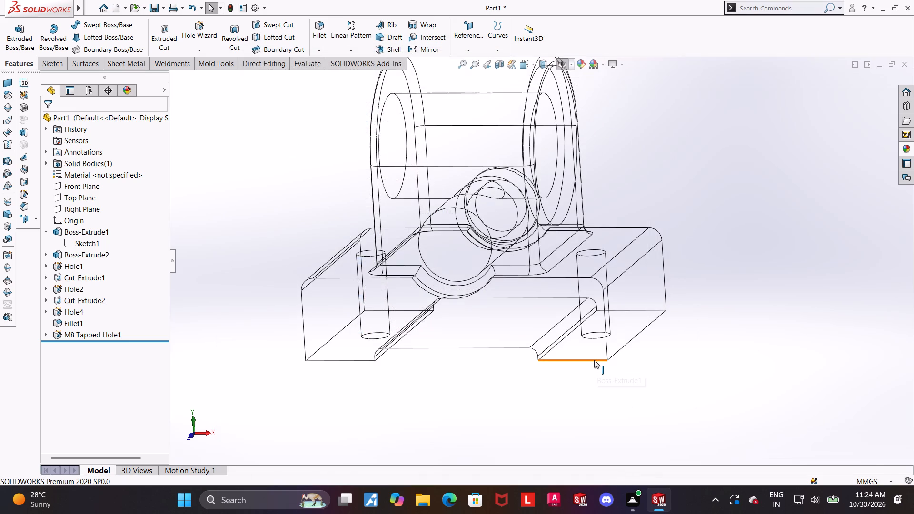
Show the part in isometric view, shaded with edges, and look closely at one tapped hole in the base.
{"action": "key", "text": "ctrl+7"}
{"action": "left_click", "coordinate": [544, 62]}
{"action": "left_click", "coordinate": [547, 76]}
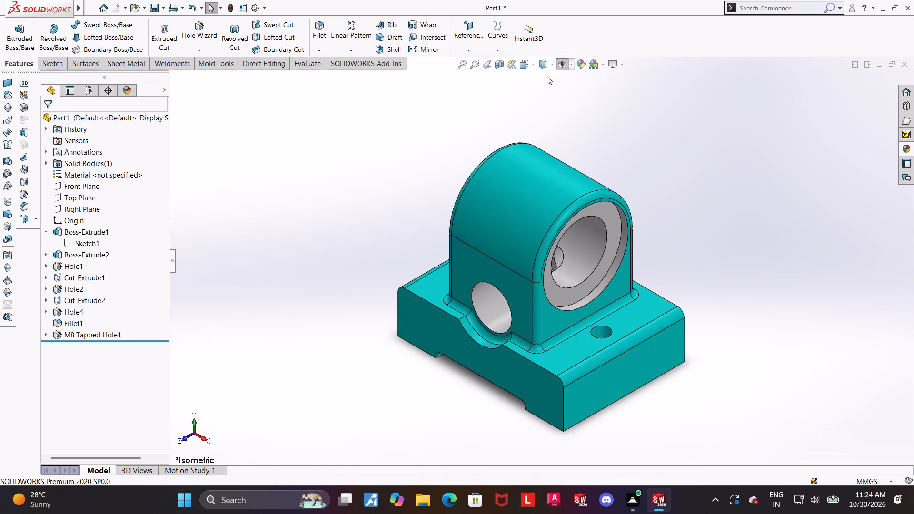
{"action": "scroll", "coordinate": [619, 364], "scroll_direction": "down", "scroll_amount": 4}
{"action": "middle_click_drag", "start_coordinate": [601, 307], "coordinate": [584, 353]}
{"action": "scroll", "coordinate": [584, 287], "scroll_direction": "down", "scroll_amount": 4}
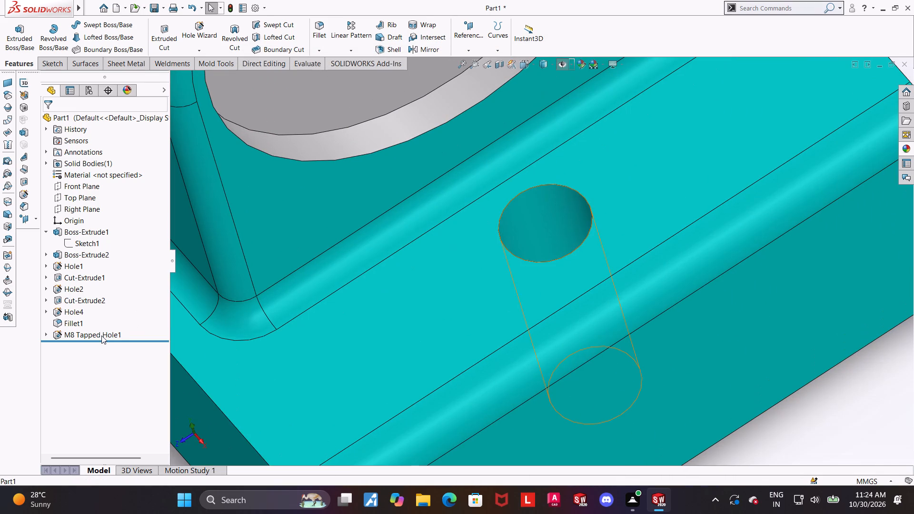
Edit the M8 tapped holes to a Blind end condition with a depth of 20 mm.
{"action": "left_click", "coordinate": [101, 336]}
{"action": "left_click", "coordinate": [107, 305]}
{"action": "scroll", "coordinate": [562, 311], "scroll_direction": "up", "scroll_amount": 2}
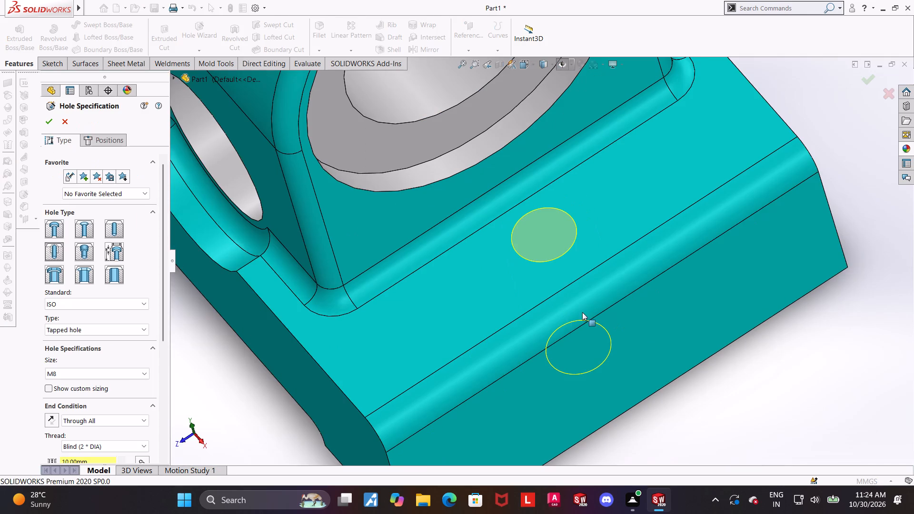
{"action": "middle_click_drag", "start_coordinate": [644, 334], "coordinate": [650, 315]}
{"action": "left_click_drag", "start_coordinate": [165, 322], "coordinate": [164, 351]}
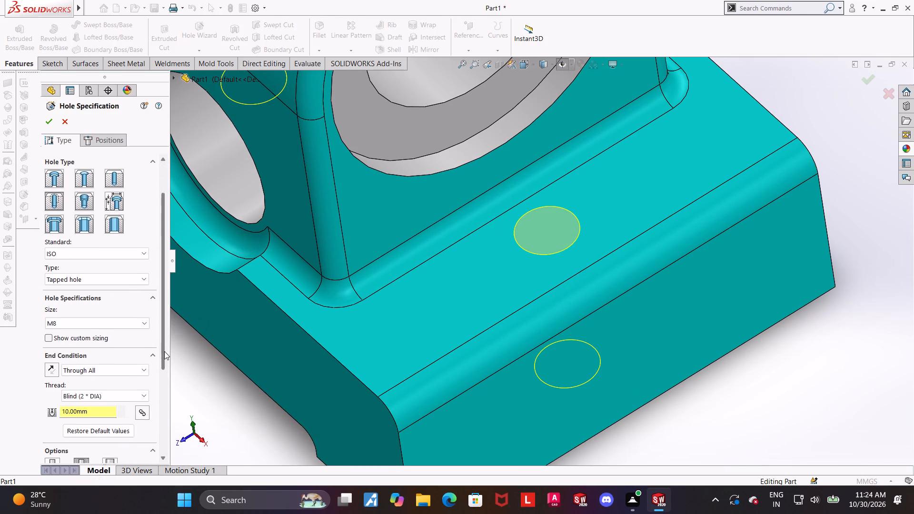
{"action": "left_click_drag", "start_coordinate": [164, 351], "coordinate": [160, 379]}
{"action": "left_click", "coordinate": [71, 322]}
{"action": "left_click", "coordinate": [73, 331]}
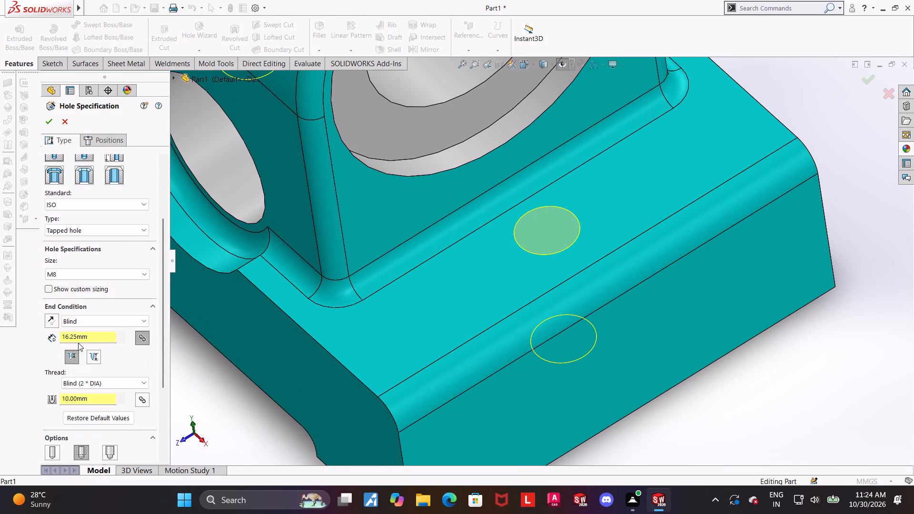
{"action": "left_click_drag", "start_coordinate": [160, 344], "coordinate": [160, 348]}
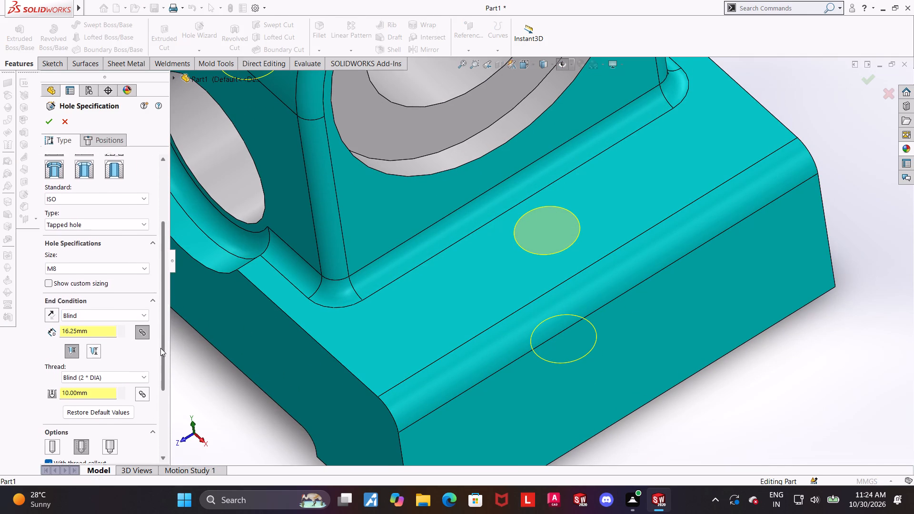
{"action": "left_click_drag", "start_coordinate": [160, 348], "coordinate": [162, 381]}
{"action": "scroll", "coordinate": [614, 376], "scroll_direction": "up", "scroll_amount": 3}
{"action": "middle_click_drag", "start_coordinate": [615, 362], "coordinate": [639, 278]}
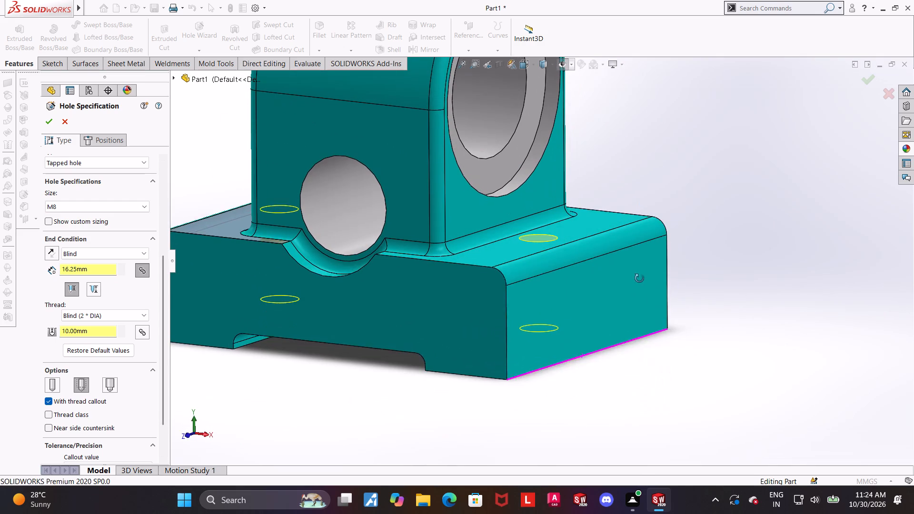
{"action": "middle_click_drag", "start_coordinate": [639, 278], "coordinate": [639, 283]}
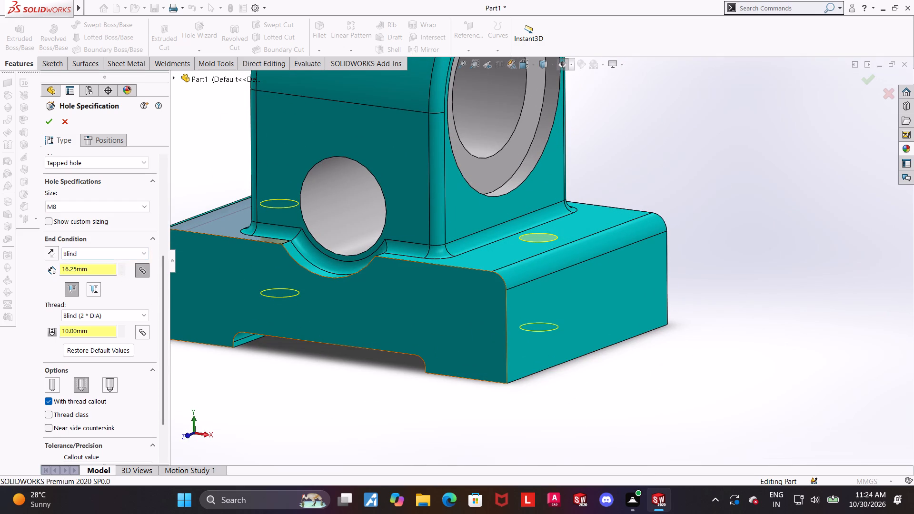
{"action": "left_click_drag", "start_coordinate": [92, 270], "coordinate": [25, 270]}
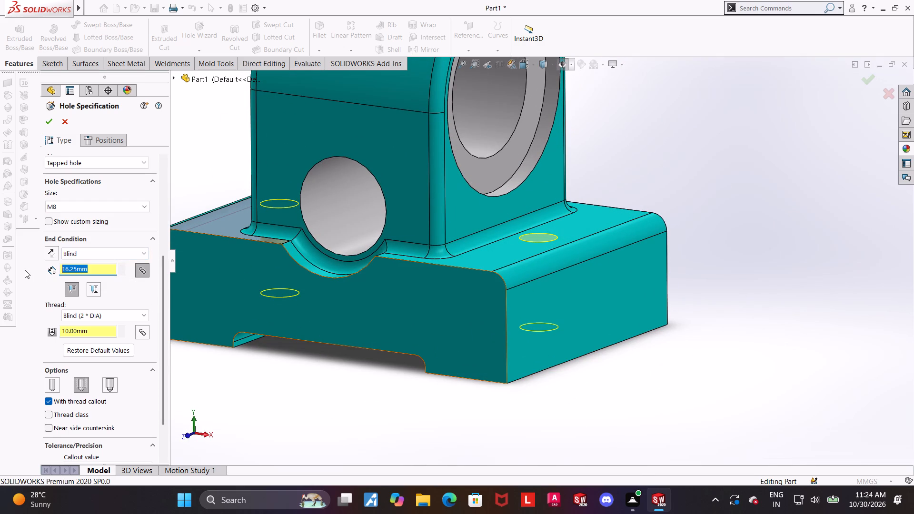
{"action": "key", "text": "2"}
{"action": "key", "text": "0"}
{"action": "key", "text": "Return"}
Examine the previewed M8 holes in the base from below and from the sides.
{"action": "middle_click_drag", "start_coordinate": [408, 433], "coordinate": [404, 349]}
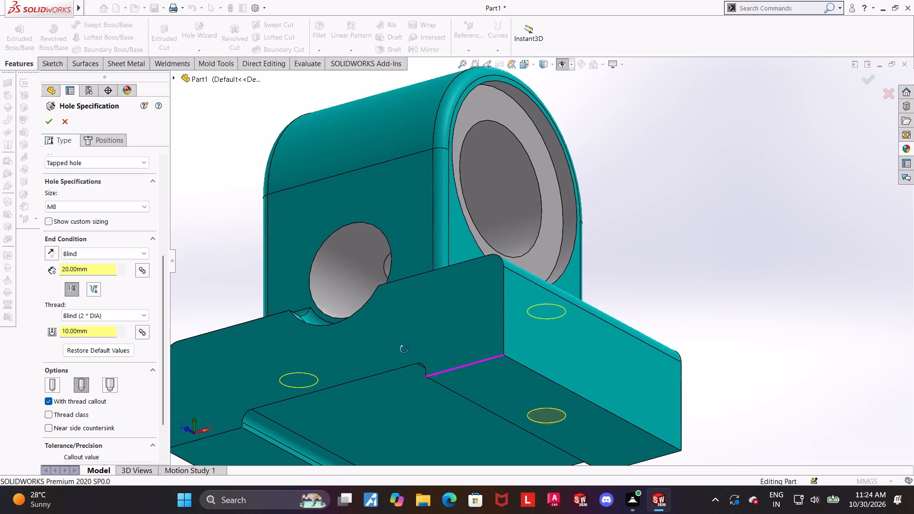
{"action": "middle_click_drag", "start_coordinate": [404, 349], "coordinate": [413, 426]}
{"action": "middle_click_drag", "start_coordinate": [583, 368], "coordinate": [582, 341]}
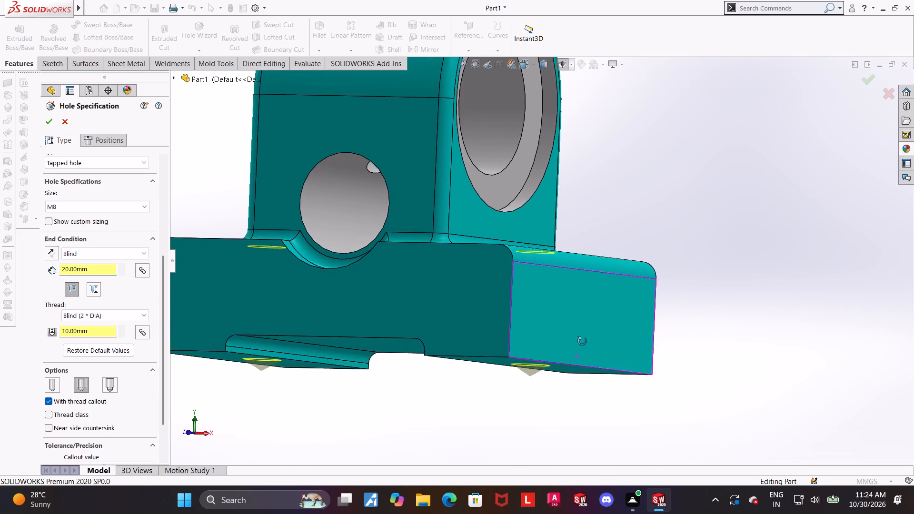
{"action": "middle_click_drag", "start_coordinate": [582, 341], "coordinate": [581, 384]}
{"action": "scroll", "coordinate": [581, 384], "scroll_direction": "up", "scroll_amount": 4}
{"action": "scroll", "coordinate": [586, 303], "scroll_direction": "down", "scroll_amount": 2}
{"action": "scroll", "coordinate": [587, 287], "scroll_direction": "up", "scroll_amount": 2}
{"action": "scroll", "coordinate": [586, 228], "scroll_direction": "down", "scroll_amount": 2}
{"action": "middle_click_drag", "start_coordinate": [576, 253], "coordinate": [567, 264]}
{"action": "scroll", "coordinate": [562, 287], "scroll_direction": "up", "scroll_amount": 1}
{"action": "scroll", "coordinate": [352, 208], "scroll_direction": "down", "scroll_amount": 2}
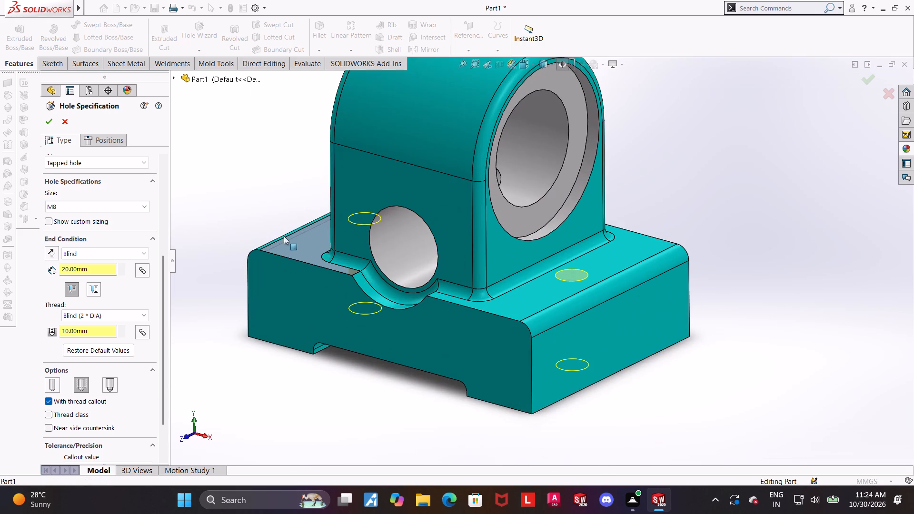
Set the M8 tapped holes' thread option to Remove thread and accept the edit.
{"action": "left_click_drag", "start_coordinate": [164, 327], "coordinate": [161, 396]}
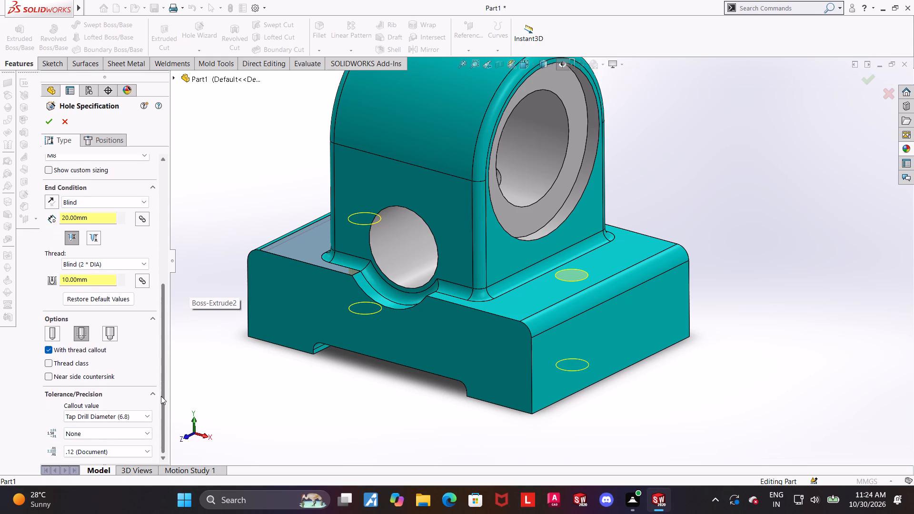
{"action": "left_click_drag", "start_coordinate": [161, 396], "coordinate": [161, 396]}
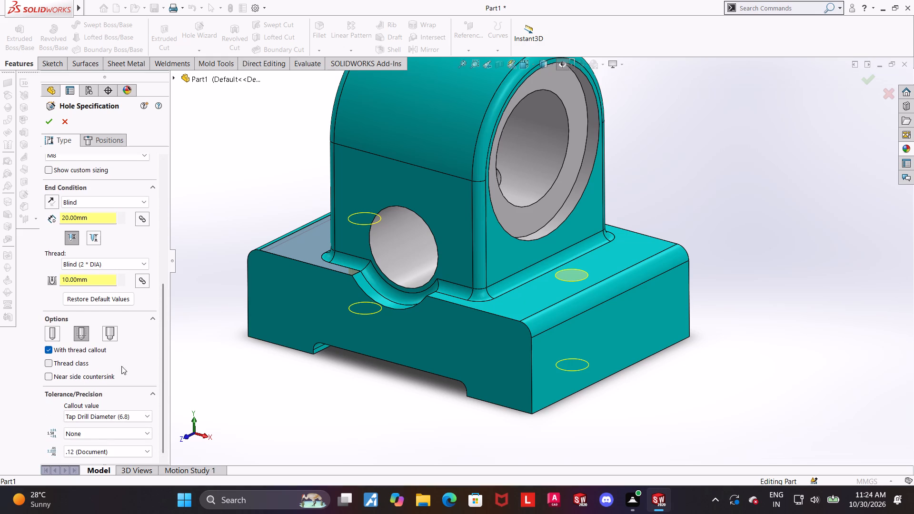
{"action": "left_click", "coordinate": [107, 335]}
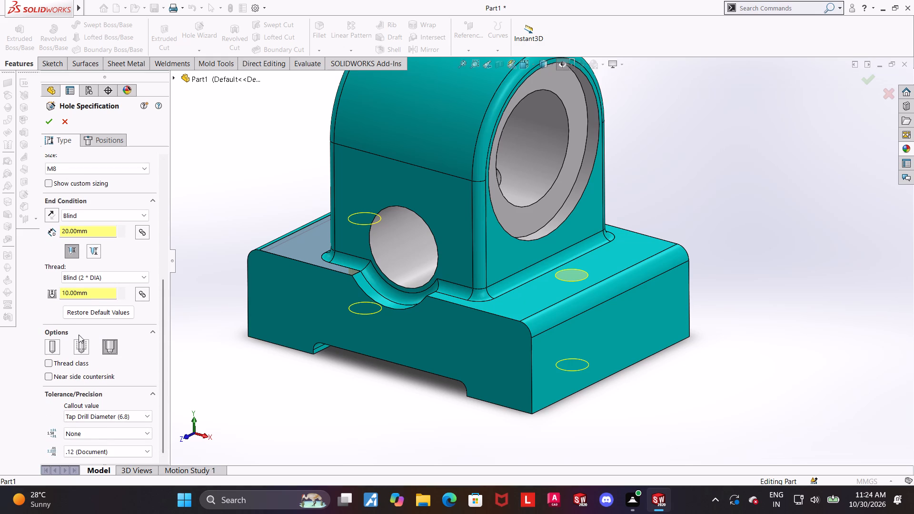
{"action": "left_click", "coordinate": [49, 127]}
{"action": "left_click", "coordinate": [241, 297]}
Inspect the M8 holes in the base in front view with hidden lines visible.
{"action": "middle_click_drag", "start_coordinate": [502, 313], "coordinate": [505, 402]}
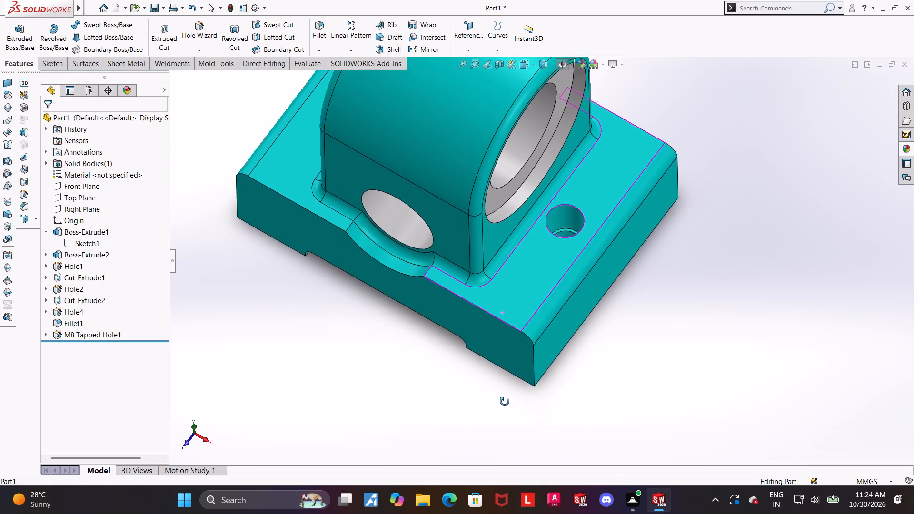
{"action": "middle_click_drag", "start_coordinate": [505, 402], "coordinate": [532, 247]}
{"action": "left_click", "coordinate": [522, 55]}
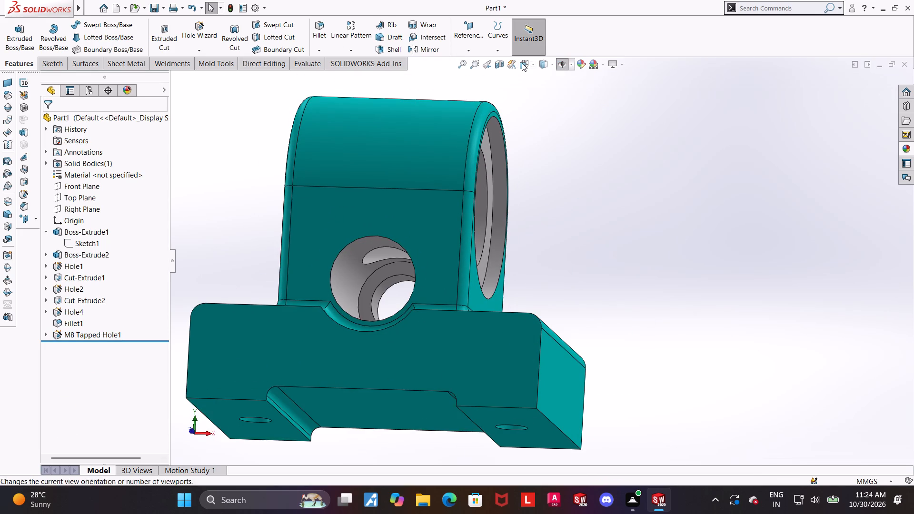
{"action": "left_click", "coordinate": [522, 63]}
{"action": "left_click", "coordinate": [415, 345]}
{"action": "left_click", "coordinate": [541, 61]}
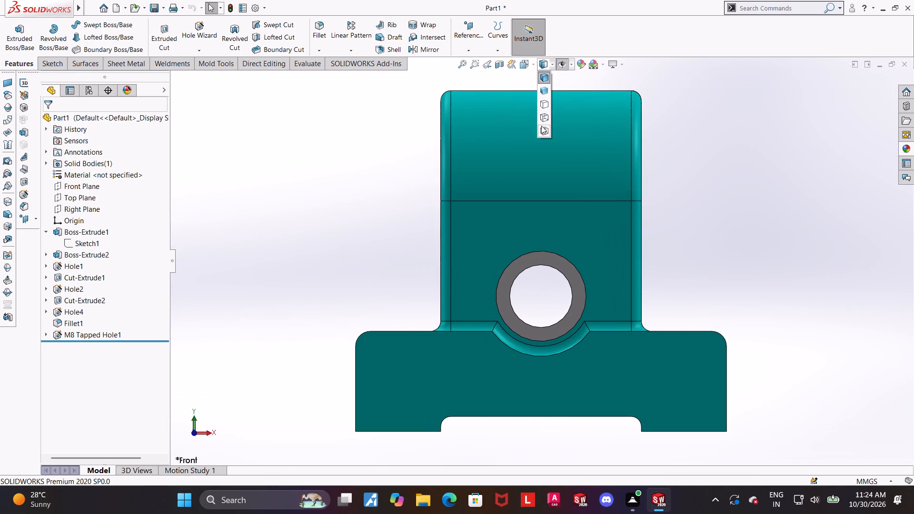
{"action": "left_click", "coordinate": [545, 117]}
{"action": "scroll", "coordinate": [713, 331], "scroll_direction": "down", "scroll_amount": 1}
{"action": "scroll", "coordinate": [707, 361], "scroll_direction": "up", "scroll_amount": 2}
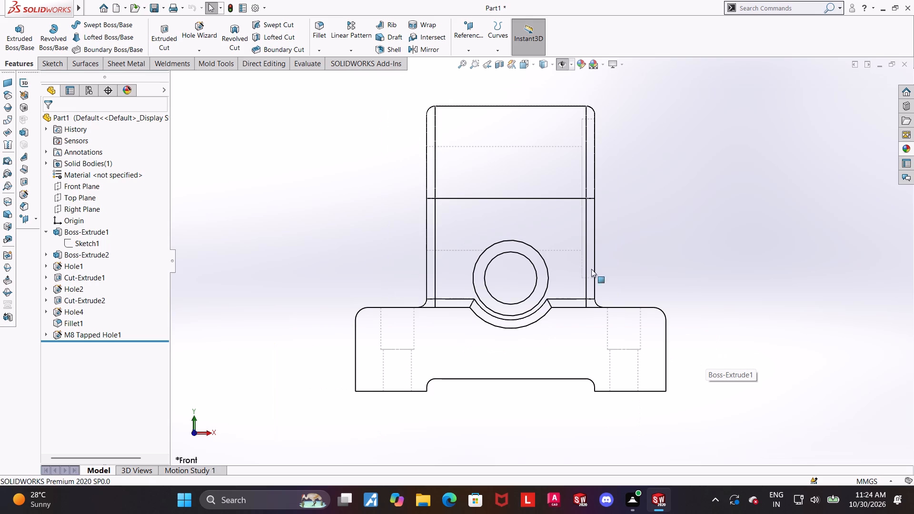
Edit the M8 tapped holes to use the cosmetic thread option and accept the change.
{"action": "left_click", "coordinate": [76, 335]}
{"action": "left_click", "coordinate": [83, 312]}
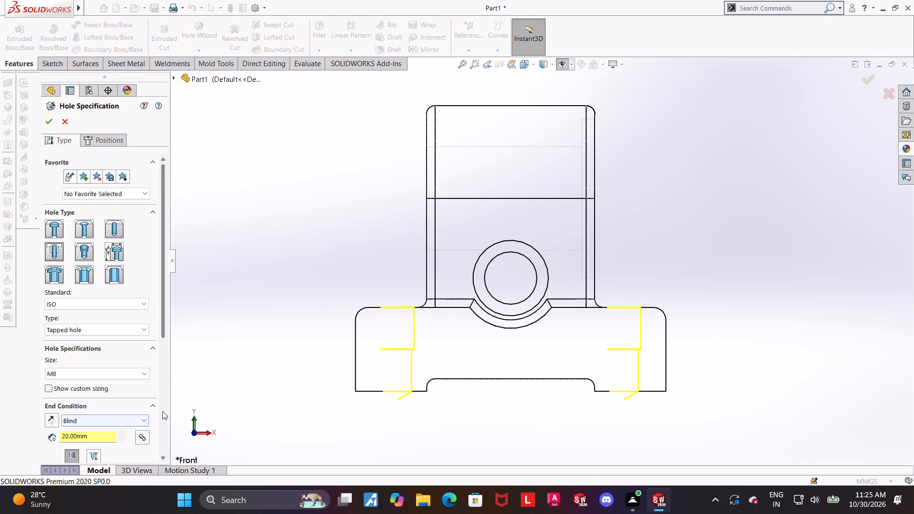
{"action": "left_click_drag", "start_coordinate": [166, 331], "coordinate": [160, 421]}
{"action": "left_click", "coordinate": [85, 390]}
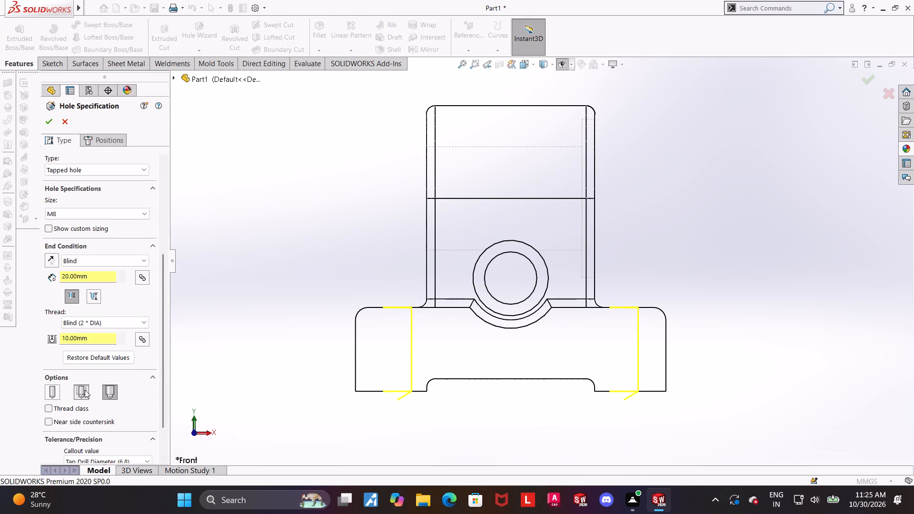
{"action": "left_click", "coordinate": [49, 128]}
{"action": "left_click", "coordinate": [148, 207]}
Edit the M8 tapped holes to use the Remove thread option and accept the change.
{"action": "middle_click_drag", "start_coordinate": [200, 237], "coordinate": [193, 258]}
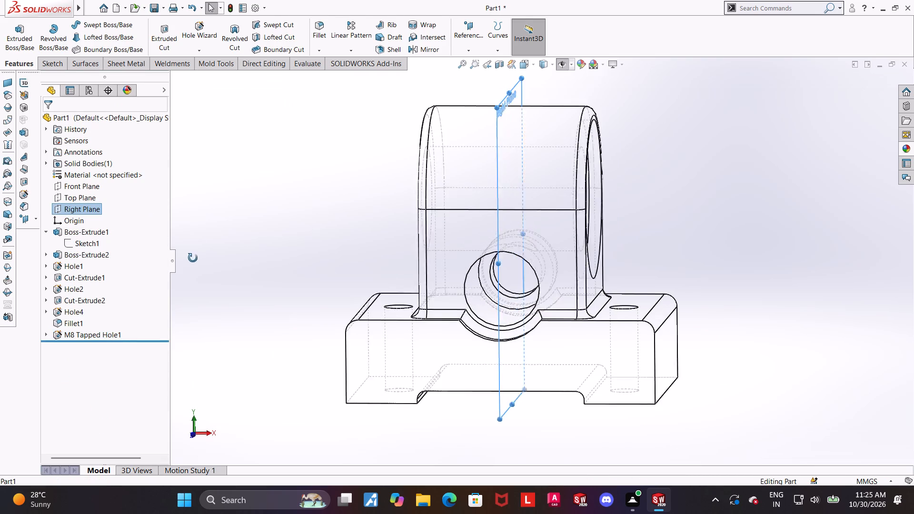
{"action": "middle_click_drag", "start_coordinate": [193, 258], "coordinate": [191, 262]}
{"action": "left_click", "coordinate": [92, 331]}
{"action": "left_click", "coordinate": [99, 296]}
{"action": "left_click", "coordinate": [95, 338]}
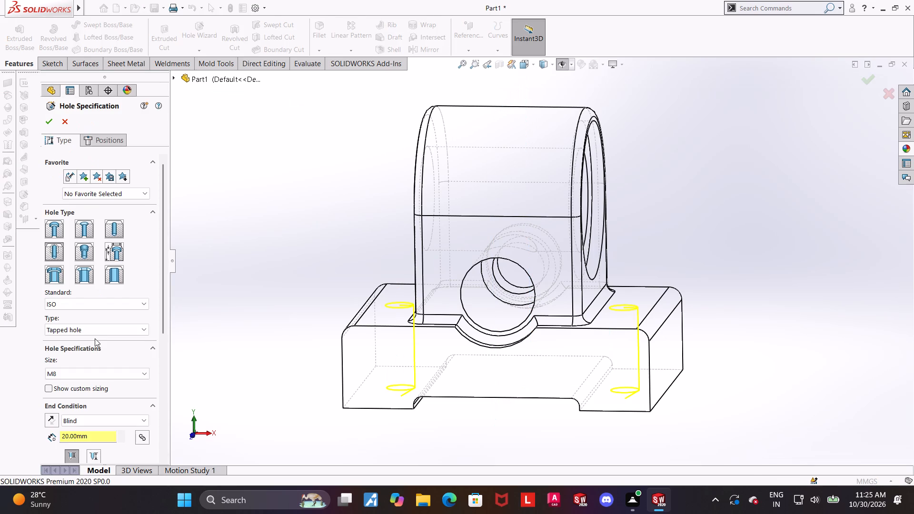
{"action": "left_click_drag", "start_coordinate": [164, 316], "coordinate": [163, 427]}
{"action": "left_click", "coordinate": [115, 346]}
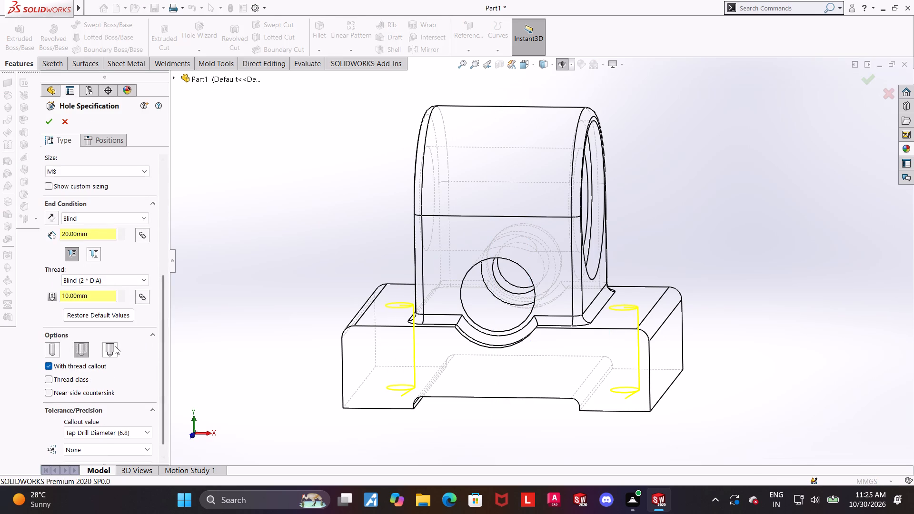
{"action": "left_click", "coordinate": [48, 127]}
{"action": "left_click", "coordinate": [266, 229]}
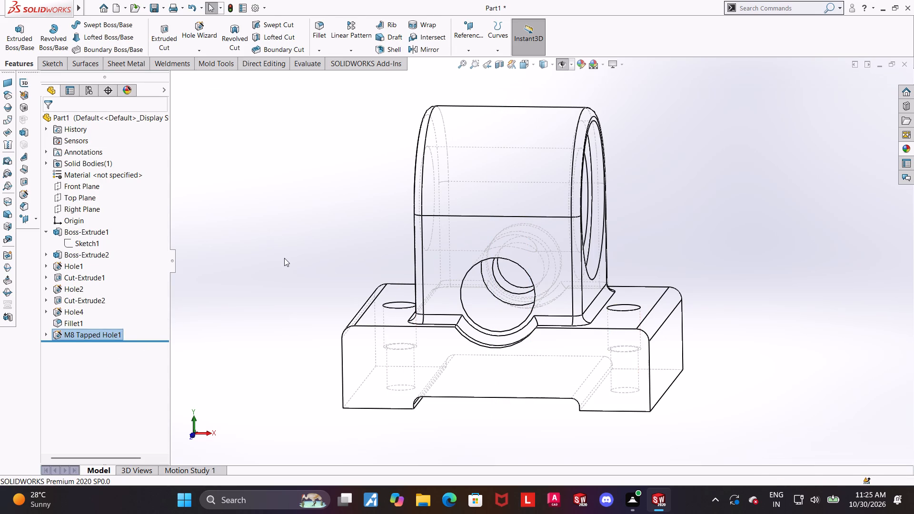
Examine the hidden edges of the M8 holes from several angles, then restore the isometric view, shaded with edges.
{"action": "middle_click_drag", "start_coordinate": [284, 260], "coordinate": [278, 291]}
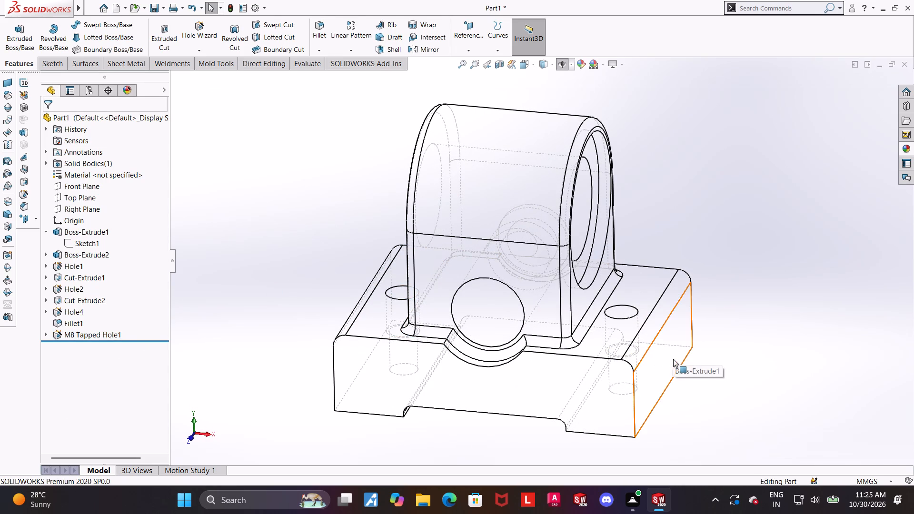
{"action": "scroll", "coordinate": [673, 360], "scroll_direction": "down", "scroll_amount": 1}
{"action": "middle_click_drag", "start_coordinate": [682, 351], "coordinate": [692, 289]}
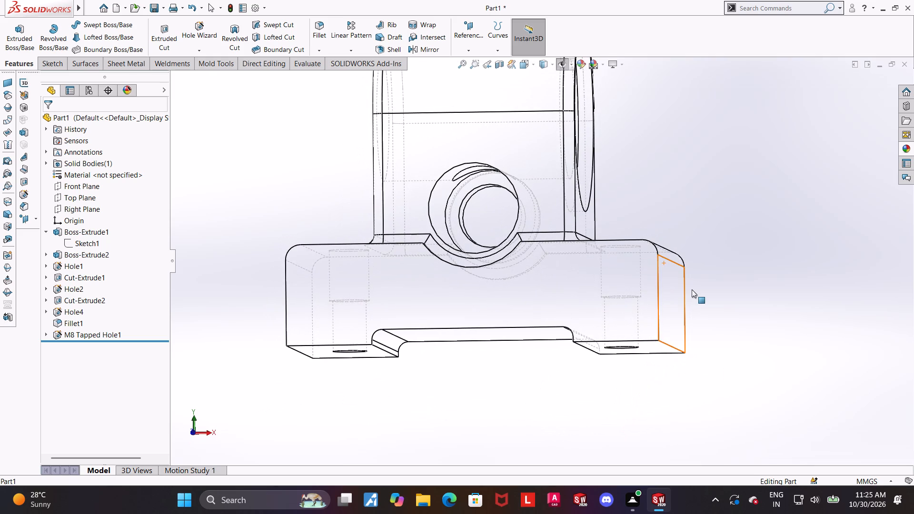
{"action": "middle_click_drag", "start_coordinate": [687, 290], "coordinate": [668, 327]}
{"action": "scroll", "coordinate": [668, 327], "scroll_direction": "up", "scroll_amount": 4}
{"action": "scroll", "coordinate": [640, 248], "scroll_direction": "down", "scroll_amount": 1}
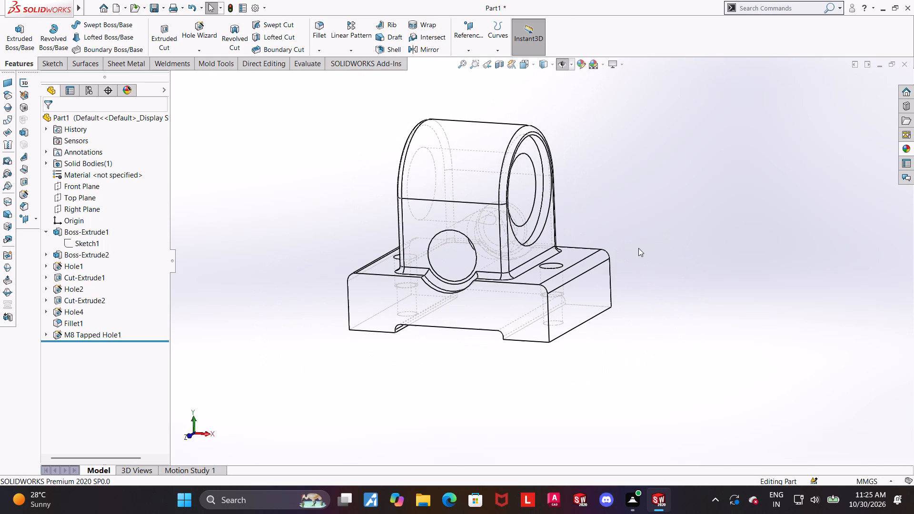
{"action": "key", "text": "ctrl+7"}
{"action": "left_click", "coordinate": [539, 69]}
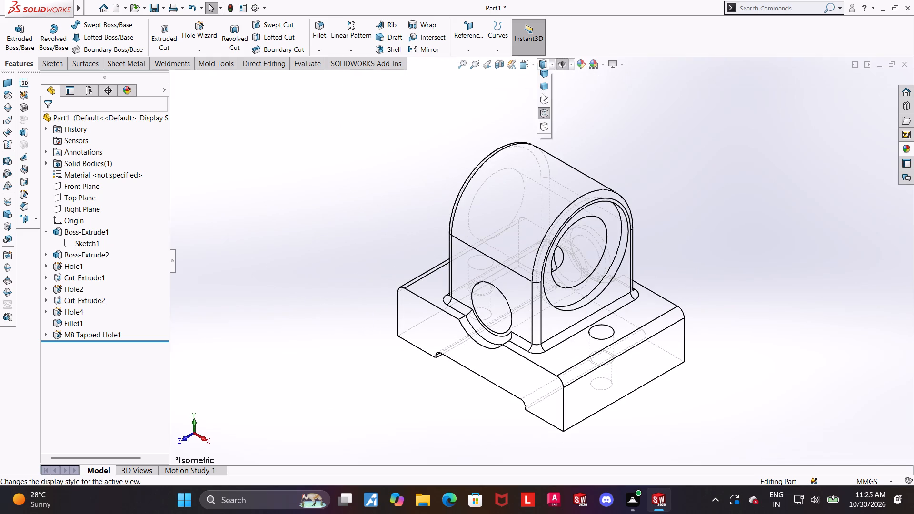
{"action": "left_click", "coordinate": [542, 80]}
{"action": "left_click", "coordinate": [752, 268]}
{"action": "scroll", "coordinate": [598, 340], "scroll_direction": "down", "scroll_amount": 3}
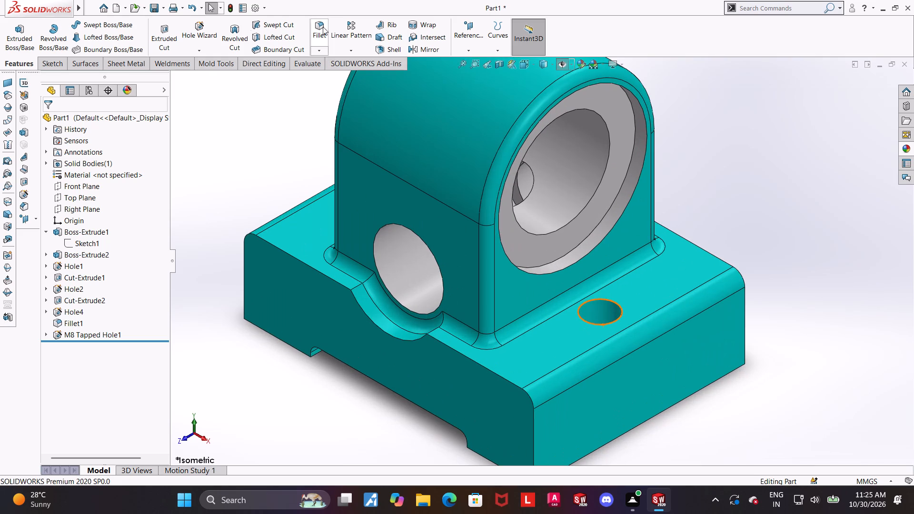
Check the cosmetic thread display settings in the document's detailing properties.
{"action": "left_click", "coordinate": [257, 5]}
{"action": "left_click", "coordinate": [338, 77]}
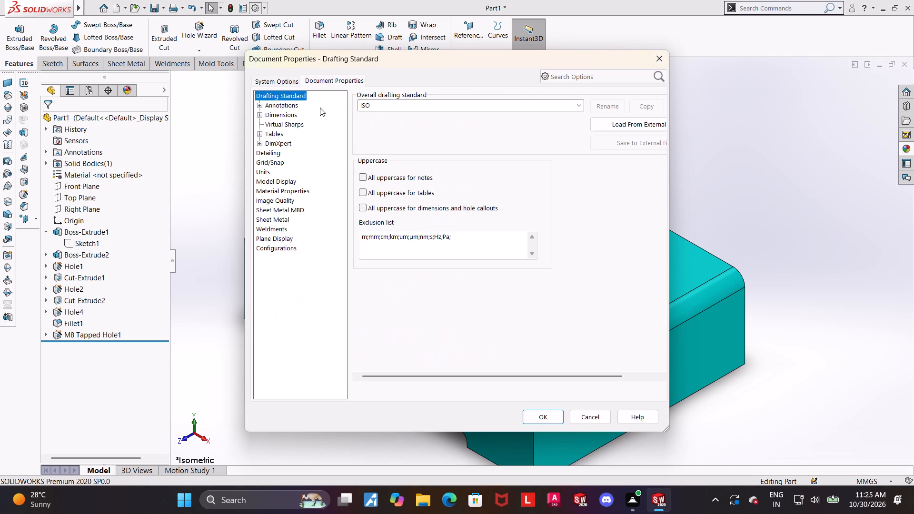
{"action": "left_click", "coordinate": [278, 153]}
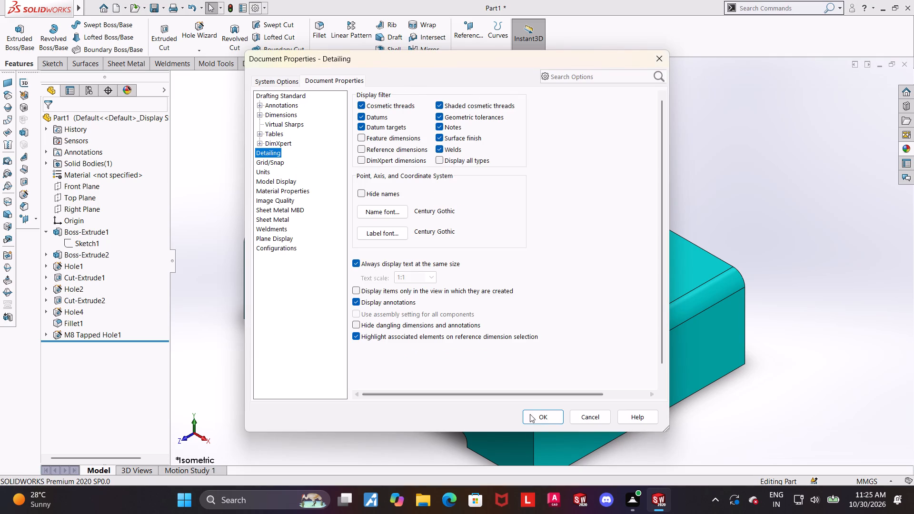
{"action": "left_click", "coordinate": [539, 418]}
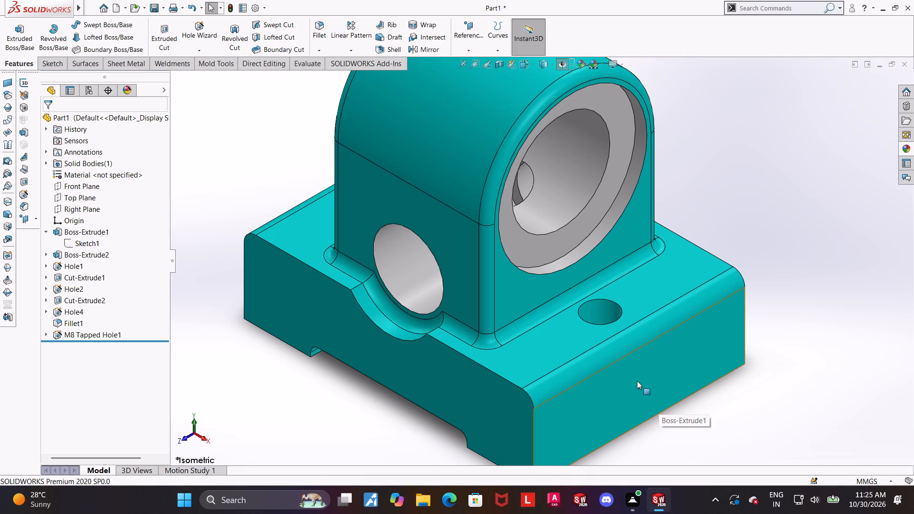
Edit the M8 tapped holes to cosmetic thread with thread callout, leaving thread class off, and accept.
{"action": "scroll", "coordinate": [637, 381], "scroll_direction": "up", "scroll_amount": 1}
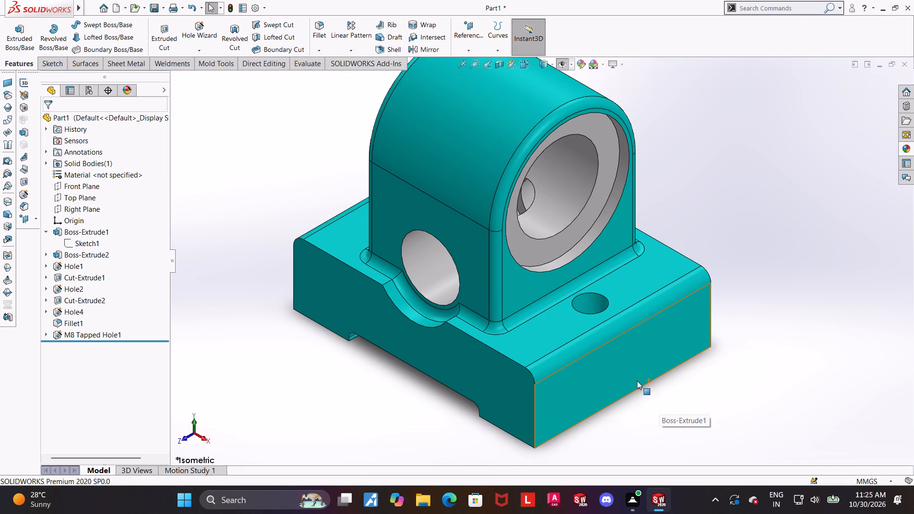
{"action": "scroll", "coordinate": [590, 296], "scroll_direction": "down", "scroll_amount": 4}
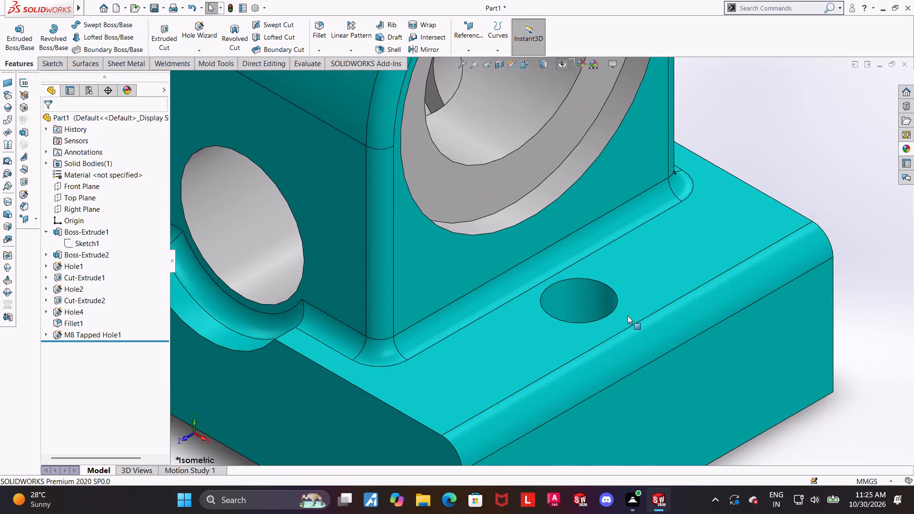
{"action": "middle_click_drag", "start_coordinate": [628, 317], "coordinate": [631, 370]}
{"action": "scroll", "coordinate": [631, 368], "scroll_direction": "up", "scroll_amount": 1}
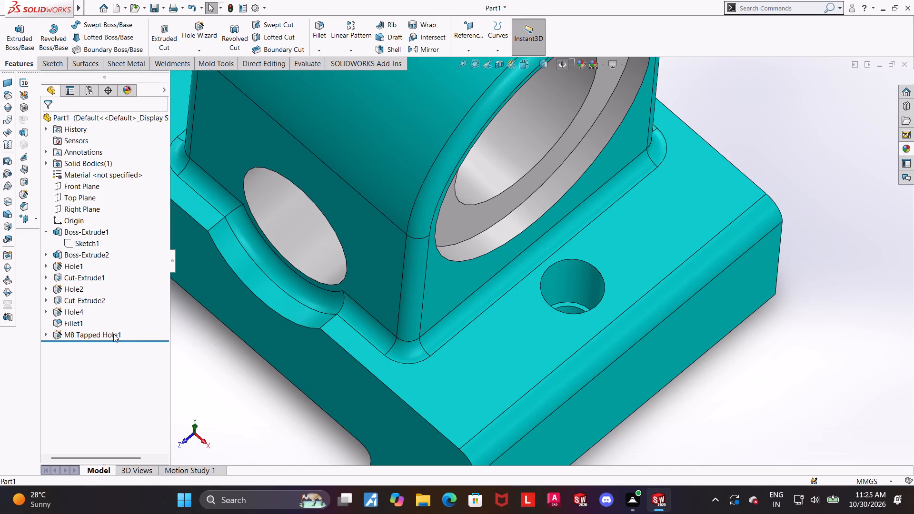
{"action": "left_click", "coordinate": [110, 335]}
{"action": "left_click", "coordinate": [117, 310]}
{"action": "left_click_drag", "start_coordinate": [162, 292], "coordinate": [157, 338]}
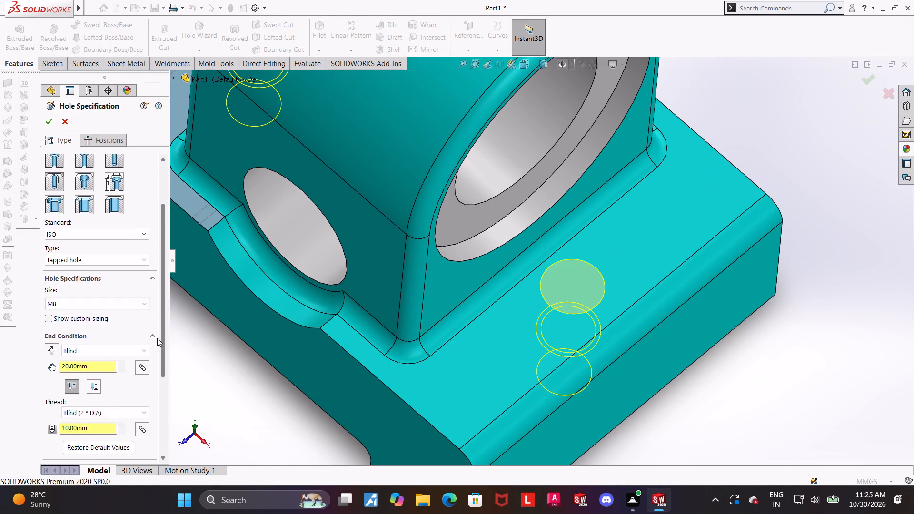
{"action": "left_click_drag", "start_coordinate": [157, 338], "coordinate": [151, 390]}
{"action": "left_click", "coordinate": [47, 395]}
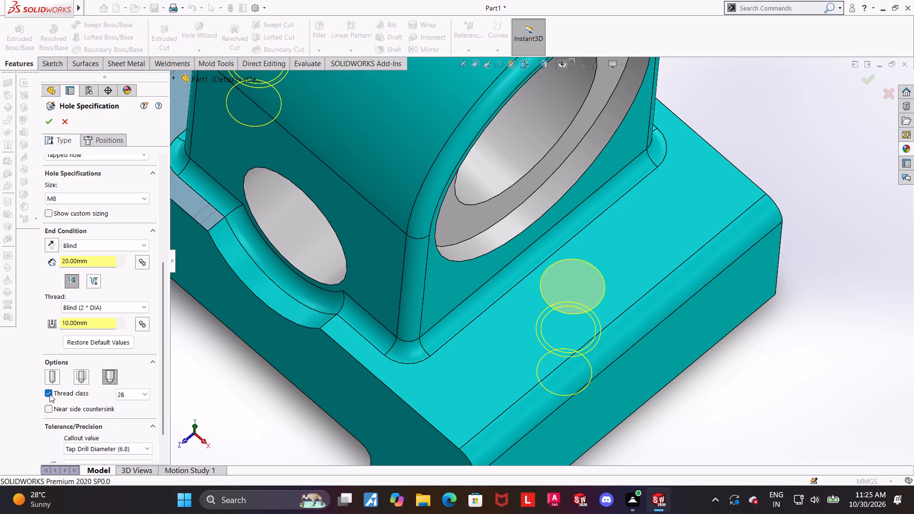
{"action": "left_click", "coordinate": [48, 394]}
{"action": "left_click", "coordinate": [76, 378]}
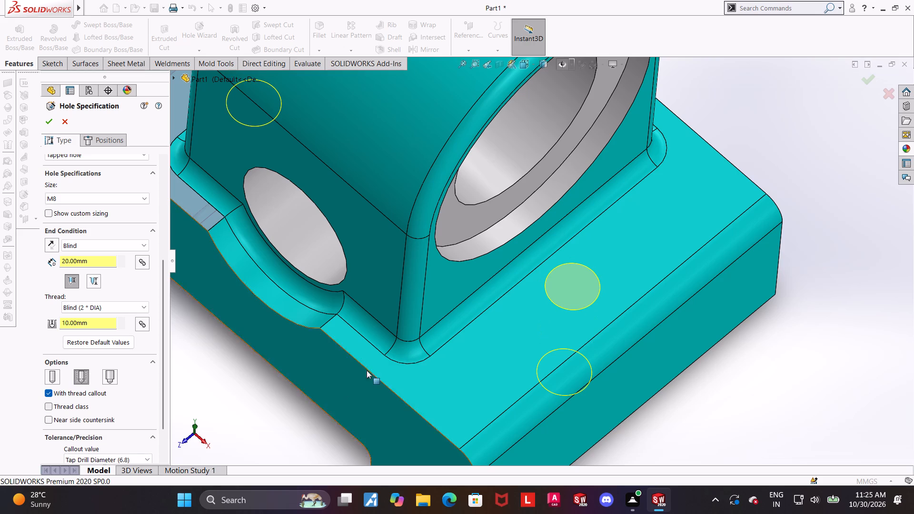
{"action": "left_click", "coordinate": [50, 126]}
{"action": "left_click", "coordinate": [803, 383]}
Reopen the M8 tapped holes for editing and examine their preview on the base from several angles.
{"action": "scroll", "coordinate": [786, 385], "scroll_direction": "up", "scroll_amount": 1}
{"action": "middle_click_drag", "start_coordinate": [779, 386], "coordinate": [772, 356]}
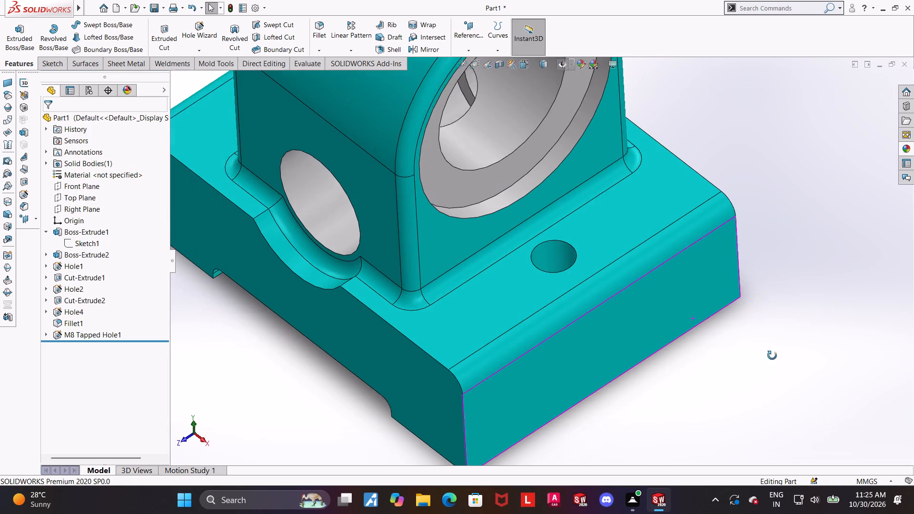
{"action": "middle_click_drag", "start_coordinate": [772, 356], "coordinate": [780, 353]}
{"action": "scroll", "coordinate": [574, 242], "scroll_direction": "down", "scroll_amount": 4}
{"action": "middle_click_drag", "start_coordinate": [555, 330], "coordinate": [567, 300]}
{"action": "left_click", "coordinate": [72, 333]}
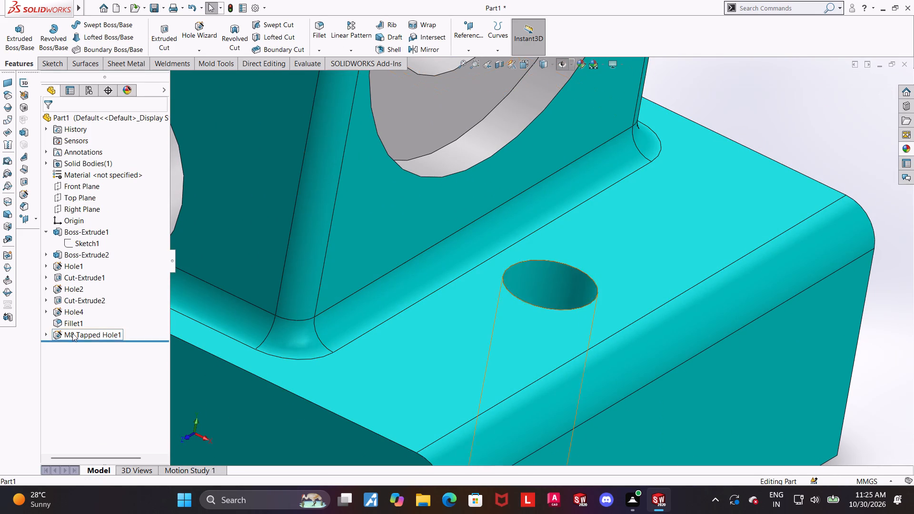
{"action": "left_click", "coordinate": [79, 305]}
{"action": "scroll", "coordinate": [487, 389], "scroll_direction": "up", "scroll_amount": 5}
{"action": "middle_click_drag", "start_coordinate": [500, 387], "coordinate": [534, 329]}
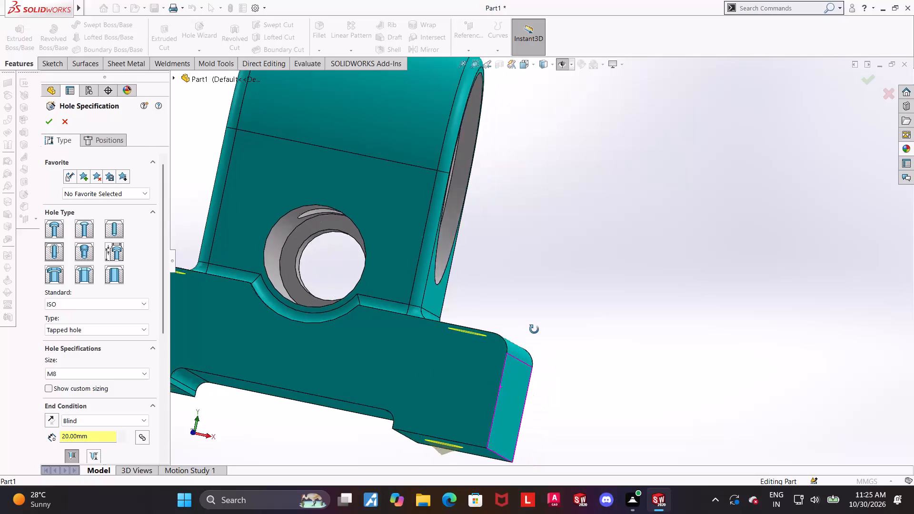
{"action": "middle_click_drag", "start_coordinate": [534, 329], "coordinate": [535, 333]}
{"action": "left_click_drag", "start_coordinate": [164, 317], "coordinate": [155, 394]}
{"action": "middle_click_drag", "start_coordinate": [492, 402], "coordinate": [505, 392]}
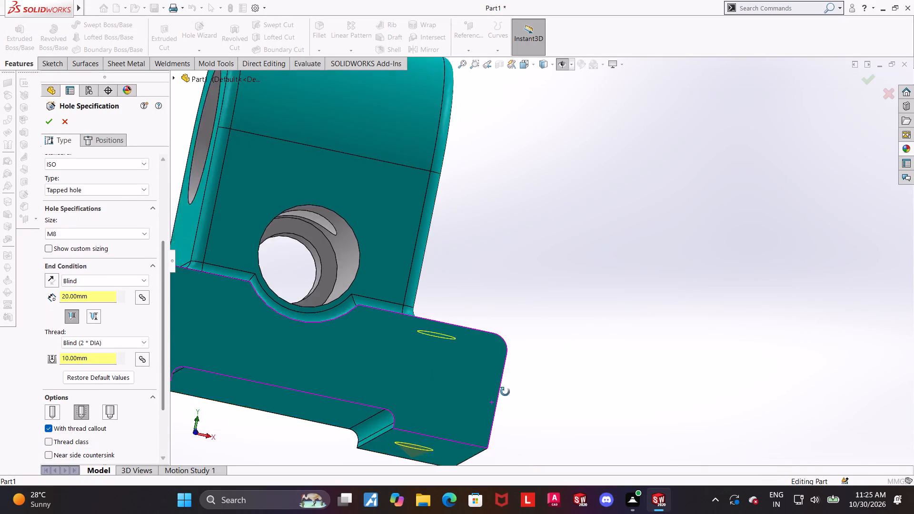
{"action": "middle_click_drag", "start_coordinate": [505, 392], "coordinate": [487, 412]}
{"action": "scroll", "coordinate": [488, 410], "scroll_direction": "up", "scroll_amount": 4}
{"action": "scroll", "coordinate": [459, 316], "scroll_direction": "down", "scroll_amount": 3}
{"action": "middle_click_drag", "start_coordinate": [458, 319], "coordinate": [477, 335]}
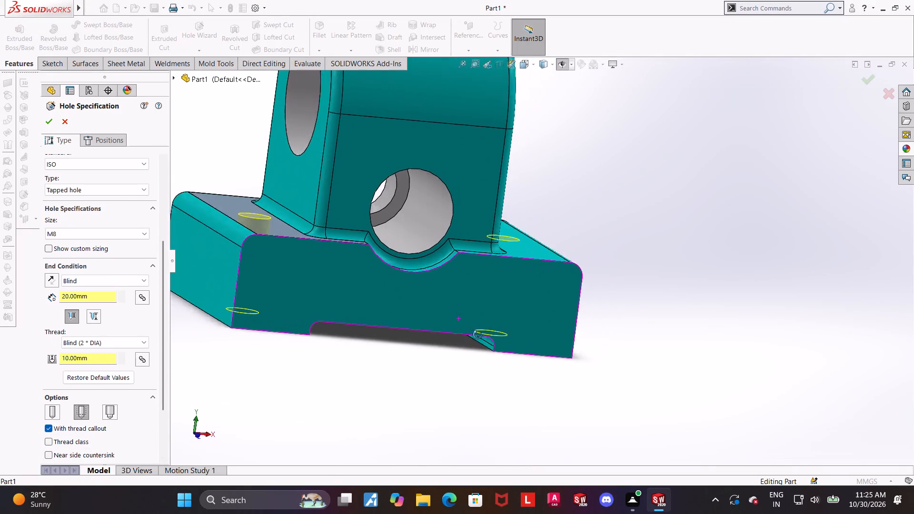
{"action": "middle_click_drag", "start_coordinate": [477, 335], "coordinate": [463, 337]}
{"action": "scroll", "coordinate": [467, 334], "scroll_direction": "up", "scroll_amount": 3}
{"action": "scroll", "coordinate": [542, 236], "scroll_direction": "down", "scroll_amount": 3}
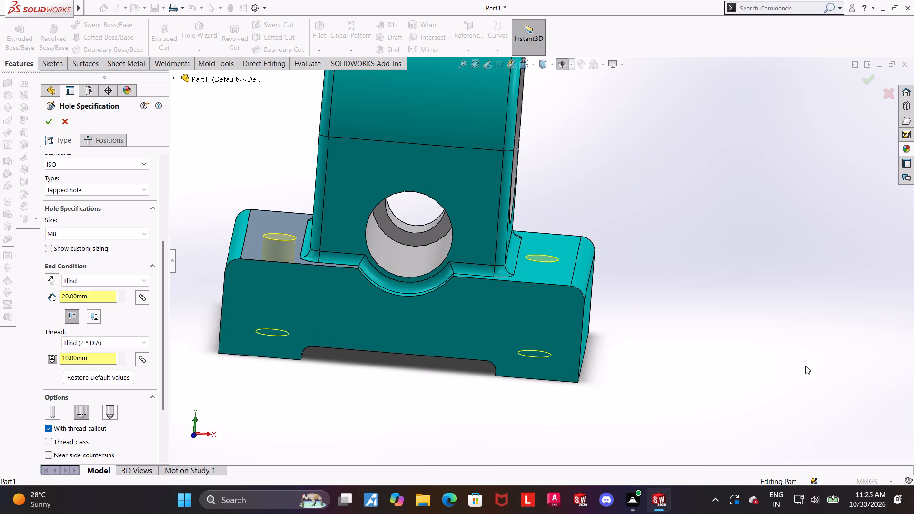
{"action": "middle_click_drag", "start_coordinate": [574, 369], "coordinate": [569, 380]}
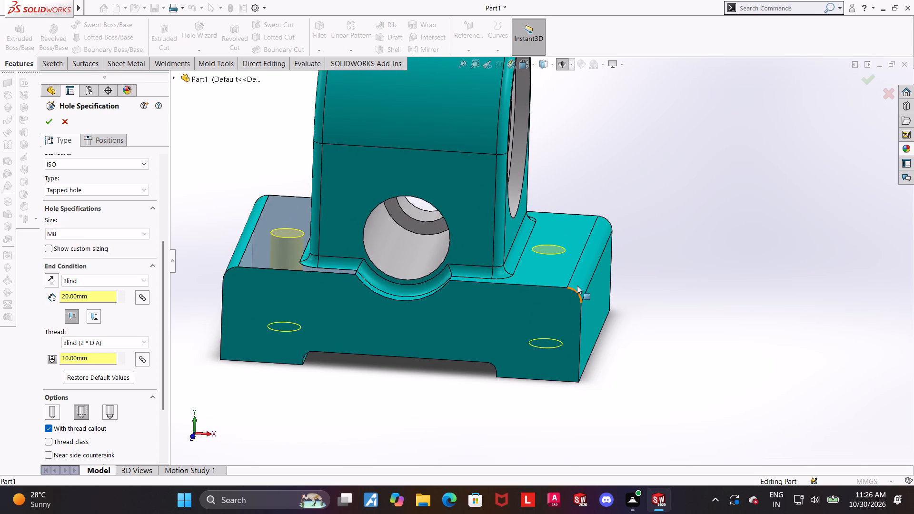
Change the tapped holes to the ANSI Metric standard with size M8x1.25 and accept the edit.
{"action": "left_click", "coordinate": [79, 167]}
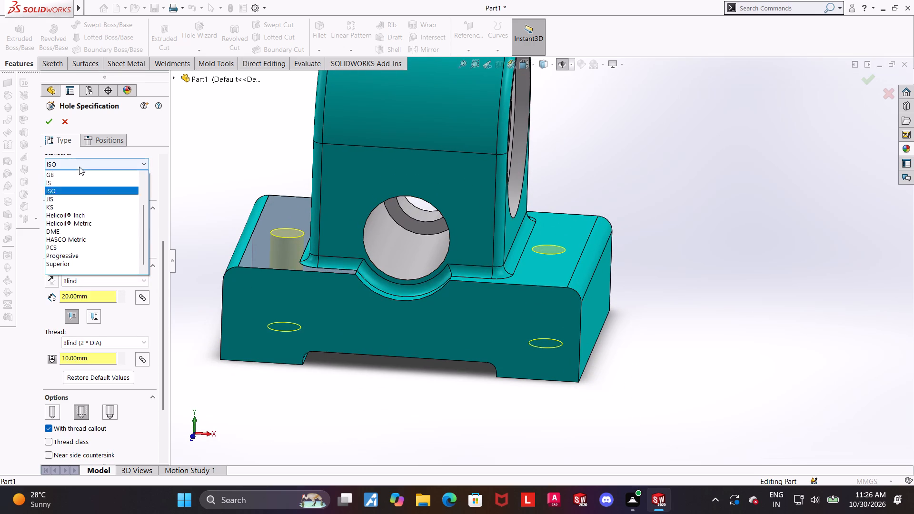
{"action": "scroll", "coordinate": [66, 215], "scroll_direction": "up", "scroll_amount": 4}
{"action": "left_click", "coordinate": [68, 186]}
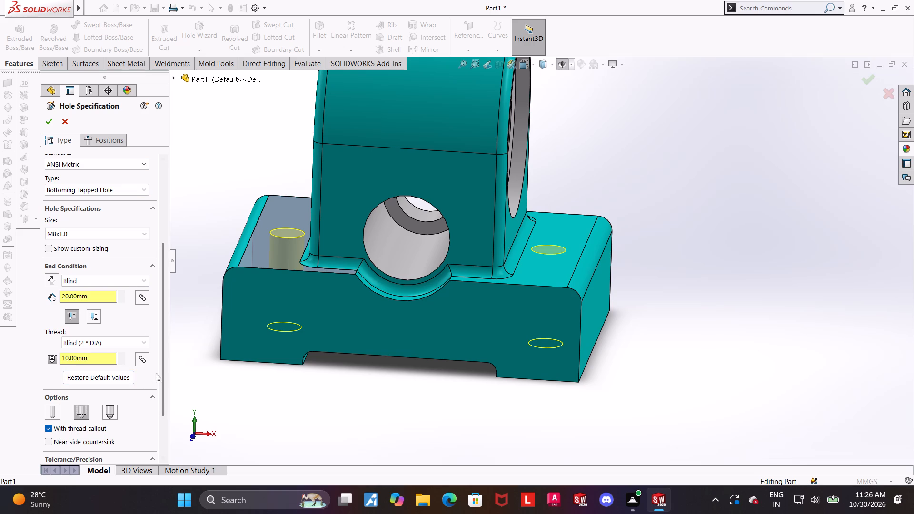
{"action": "left_click_drag", "start_coordinate": [162, 376], "coordinate": [164, 404]}
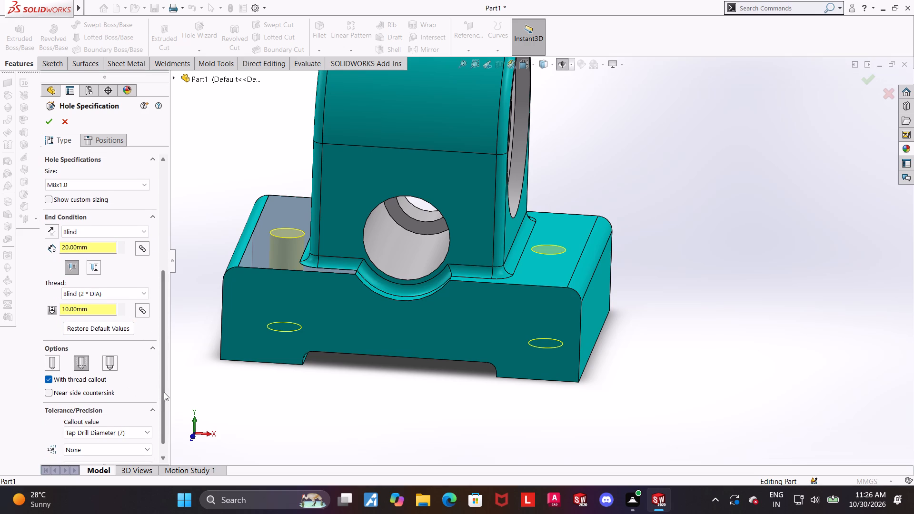
{"action": "left_click_drag", "start_coordinate": [164, 392], "coordinate": [161, 370]}
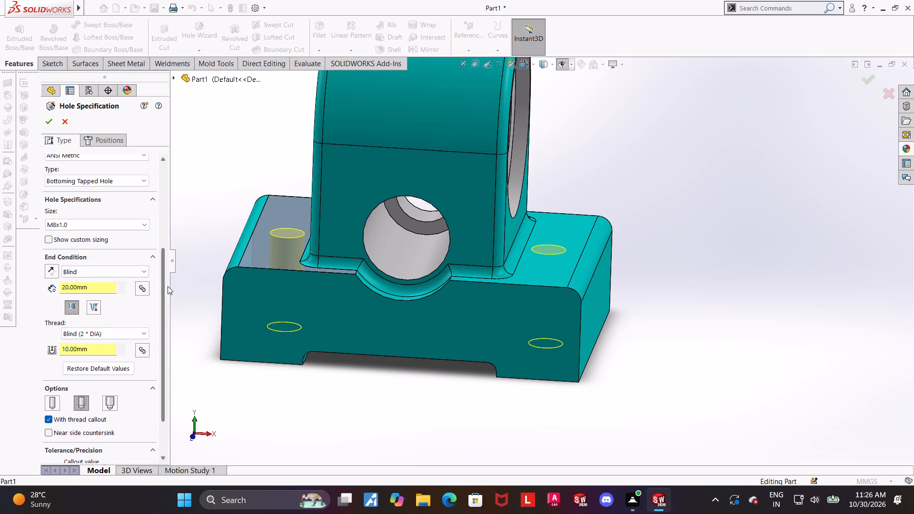
{"action": "left_click_drag", "start_coordinate": [168, 286], "coordinate": [163, 253]}
{"action": "left_click", "coordinate": [68, 287]}
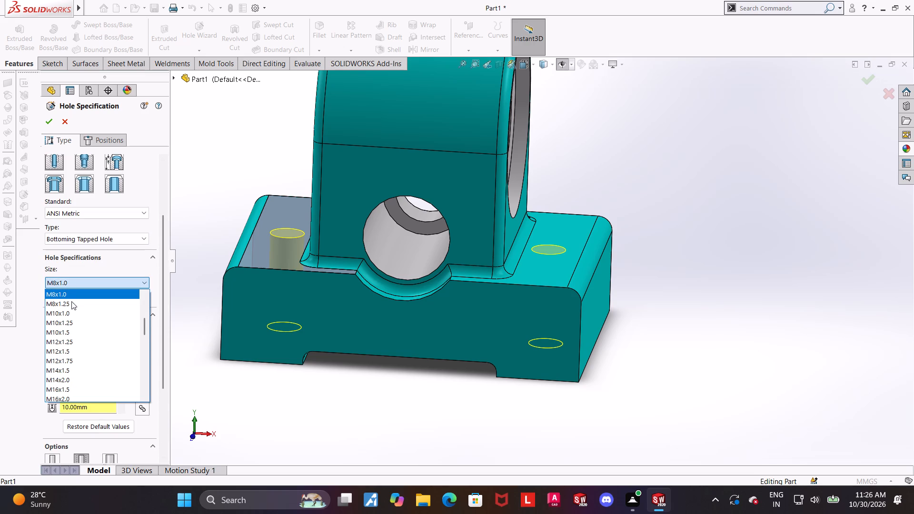
{"action": "left_click", "coordinate": [71, 301]}
{"action": "left_click", "coordinate": [45, 115]}
Restore the isometric view and examine the edited tapped hole beside the counterbored face up close.
{"action": "left_click_drag", "start_coordinate": [364, 473], "coordinate": [368, 465]}
{"action": "middle_click_drag", "start_coordinate": [625, 272], "coordinate": [623, 339]}
{"action": "key", "text": "ctrl+7"}
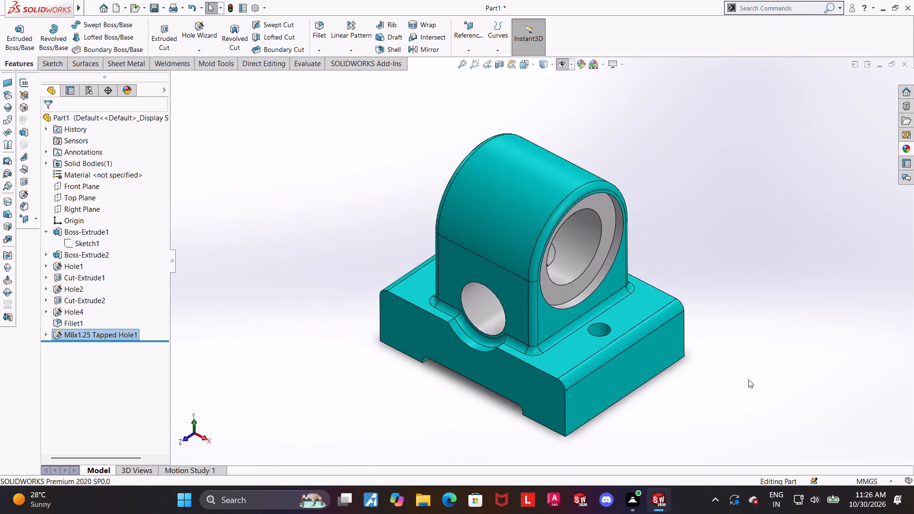
{"action": "left_click", "coordinate": [748, 379]}
{"action": "scroll", "coordinate": [644, 355], "scroll_direction": "down", "scroll_amount": 4}
{"action": "middle_click_drag", "start_coordinate": [624, 351], "coordinate": [626, 356]}
{"action": "scroll", "coordinate": [629, 353], "scroll_direction": "up", "scroll_amount": 2}
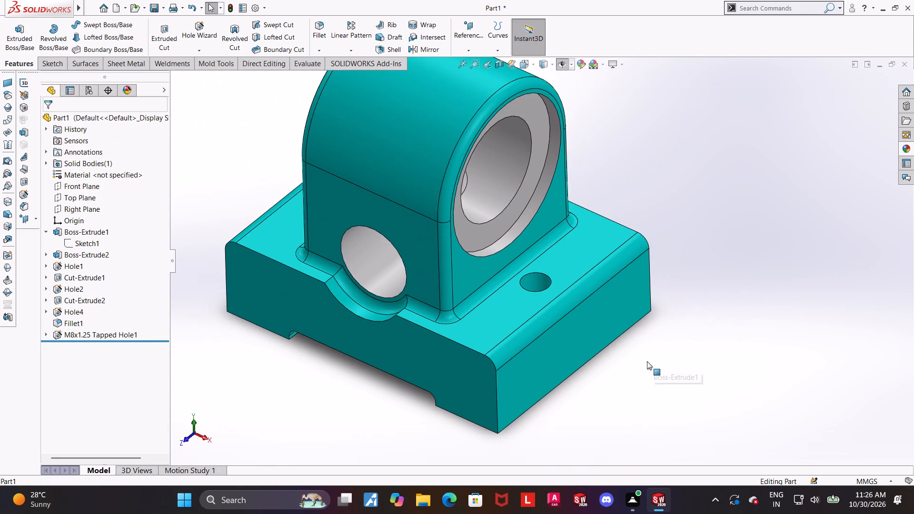
{"action": "scroll", "coordinate": [647, 361], "scroll_direction": "up", "scroll_amount": 2}
{"action": "scroll", "coordinate": [611, 297], "scroll_direction": "down", "scroll_amount": 2}
{"action": "scroll", "coordinate": [495, 240], "scroll_direction": "down", "scroll_amount": 1}
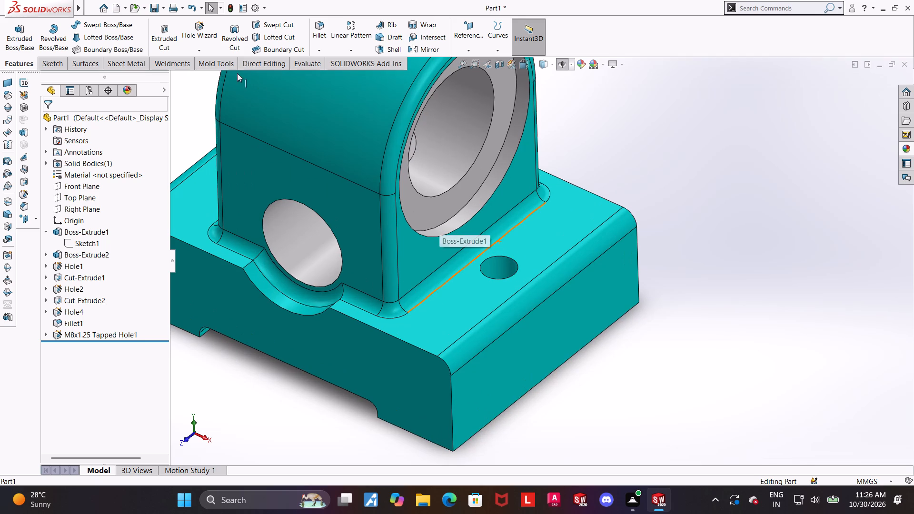
Start a Thread feature on the top edge of the tapped hole beside the counterbored face, using the base's top face as start location.
{"action": "left_click", "coordinate": [202, 48]}
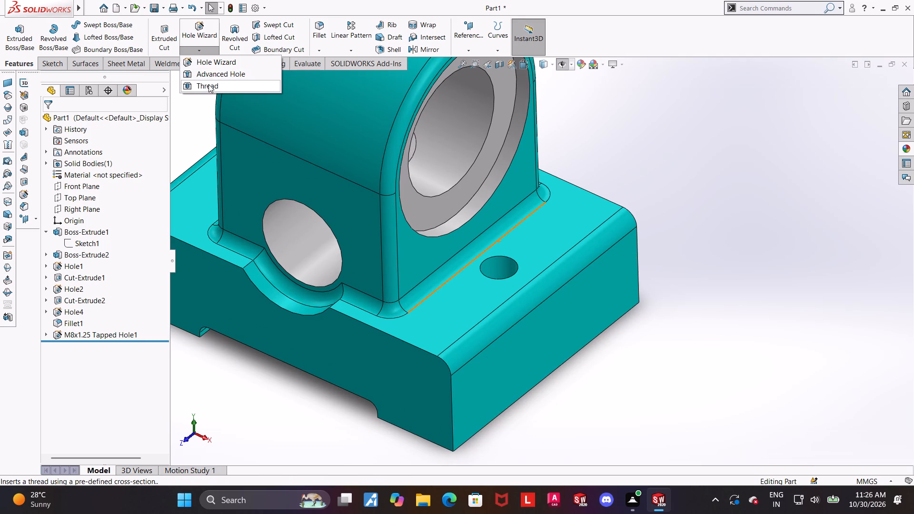
{"action": "left_click", "coordinate": [206, 85]}
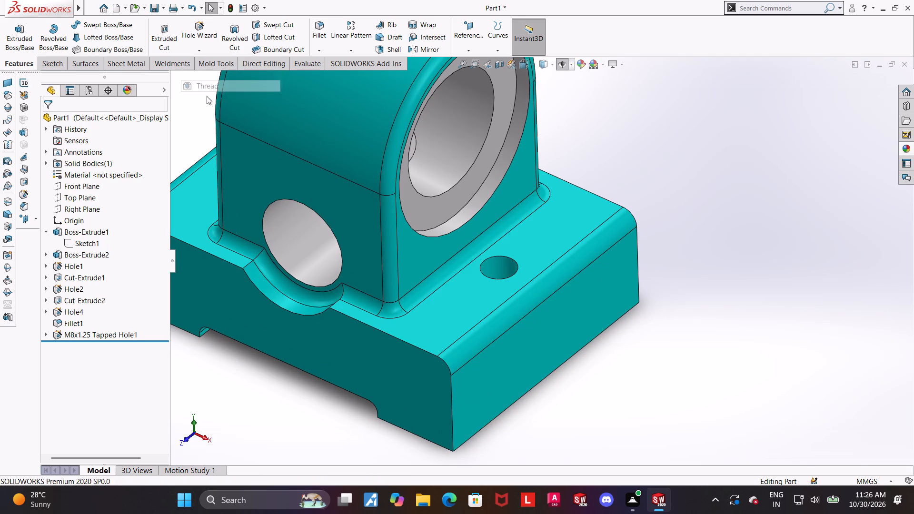
{"action": "left_click", "coordinate": [518, 266]}
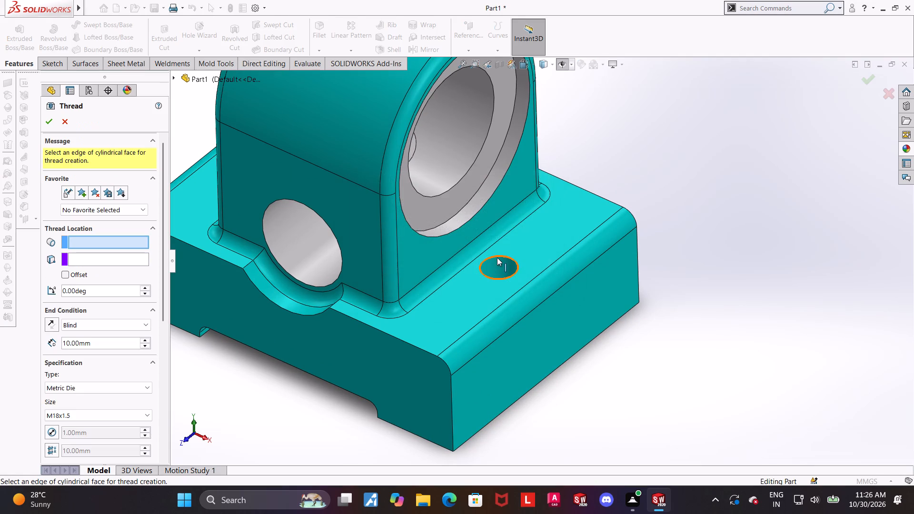
{"action": "left_click", "coordinate": [497, 257]}
{"action": "scroll", "coordinate": [496, 259], "scroll_direction": "up", "scroll_amount": 2}
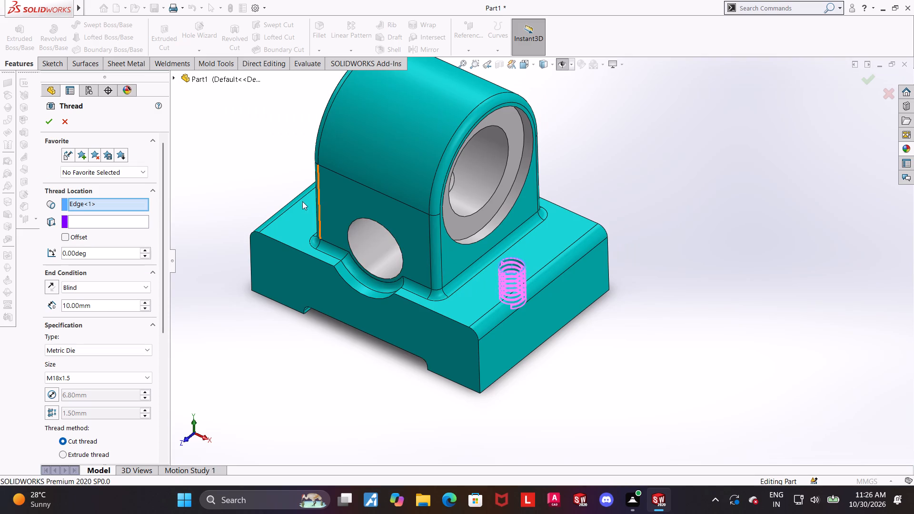
{"action": "middle_click_drag", "start_coordinate": [304, 204], "coordinate": [346, 238]}
{"action": "left_click", "coordinate": [329, 190]}
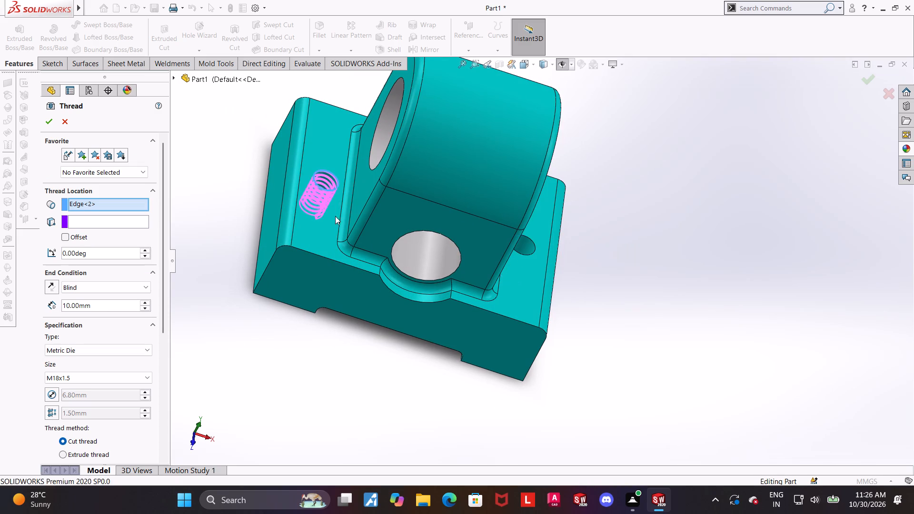
{"action": "middle_click_drag", "start_coordinate": [342, 236], "coordinate": [322, 218]}
{"action": "left_click", "coordinate": [550, 245], "text": "ctrl"}
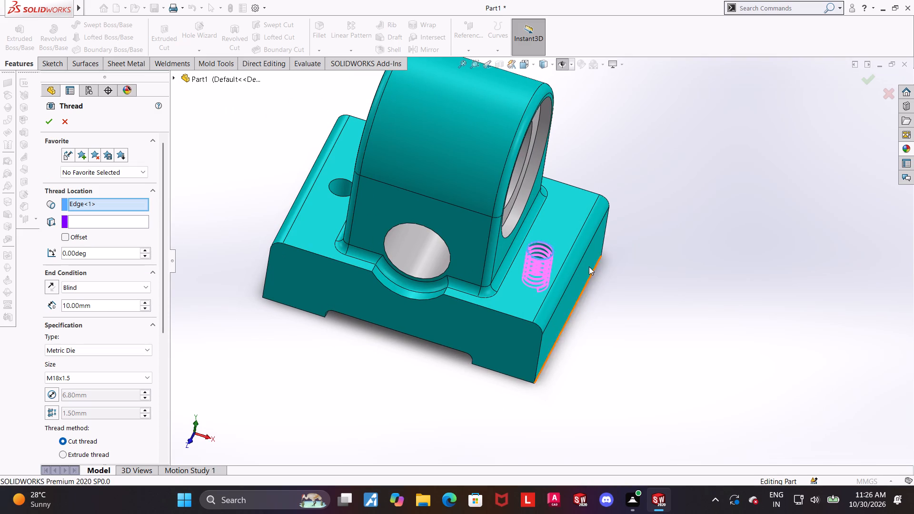
{"action": "double_click", "coordinate": [90, 226]}
{"action": "left_click", "coordinate": [94, 219]}
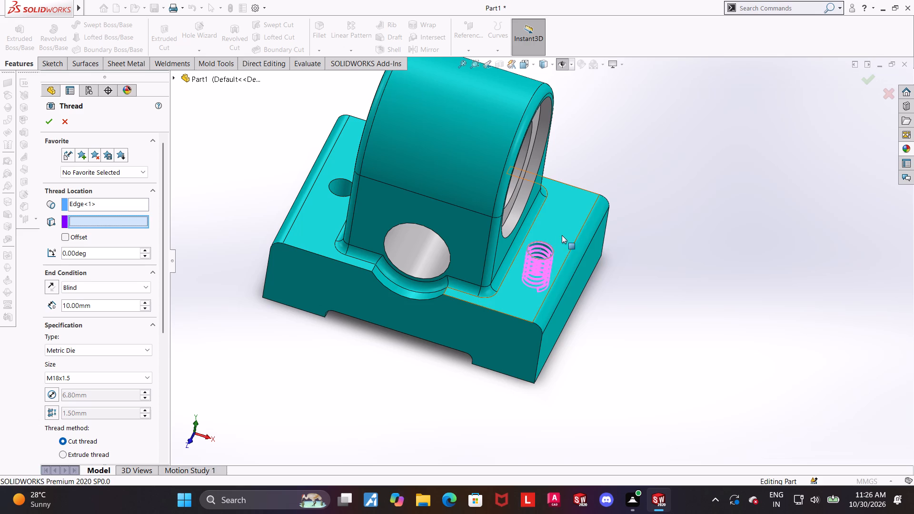
{"action": "left_click", "coordinate": [562, 228]}
{"action": "scroll", "coordinate": [647, 266], "scroll_direction": "down", "scroll_amount": 1}
{"action": "middle_click_drag", "start_coordinate": [617, 265], "coordinate": [615, 256]}
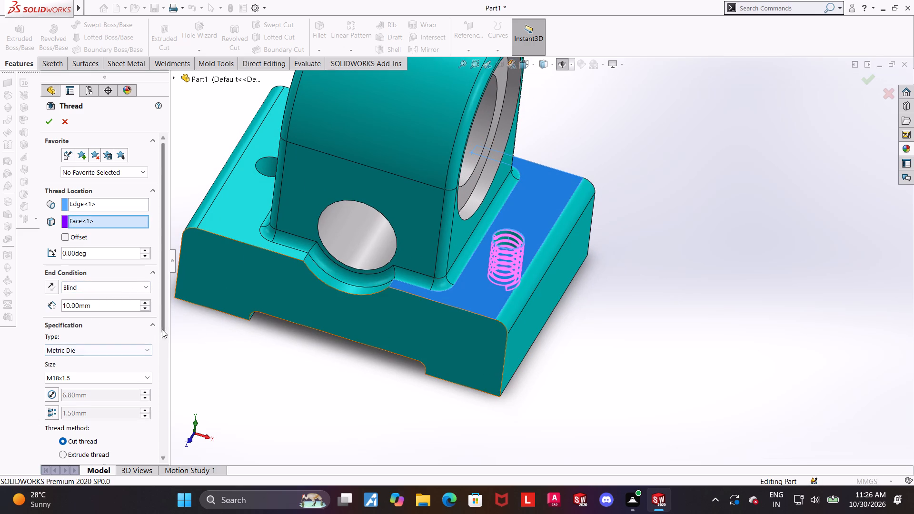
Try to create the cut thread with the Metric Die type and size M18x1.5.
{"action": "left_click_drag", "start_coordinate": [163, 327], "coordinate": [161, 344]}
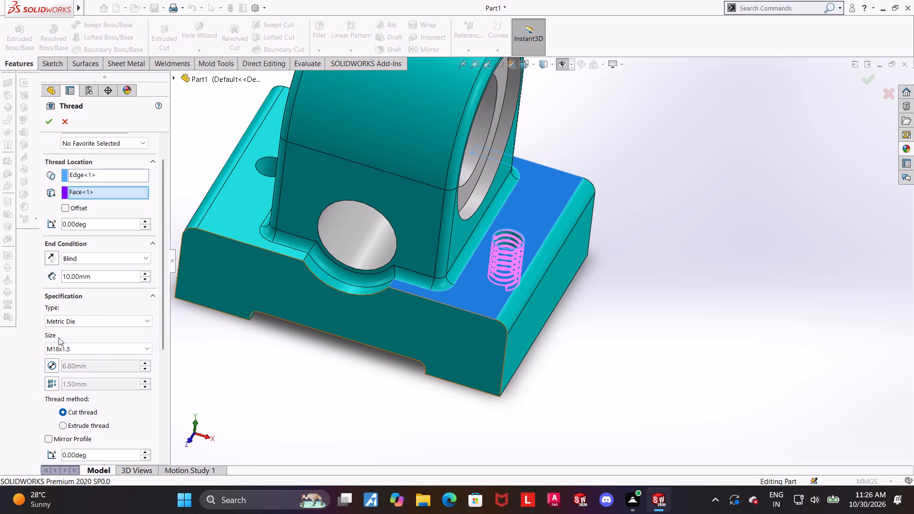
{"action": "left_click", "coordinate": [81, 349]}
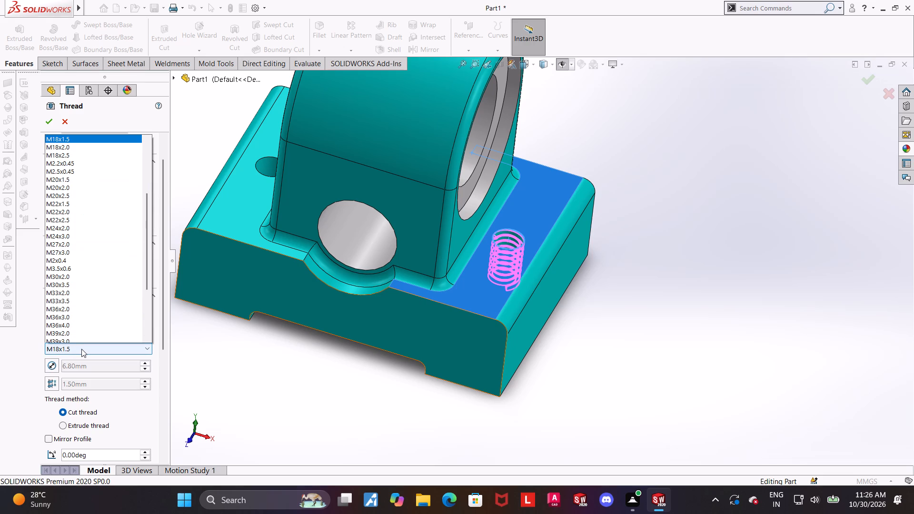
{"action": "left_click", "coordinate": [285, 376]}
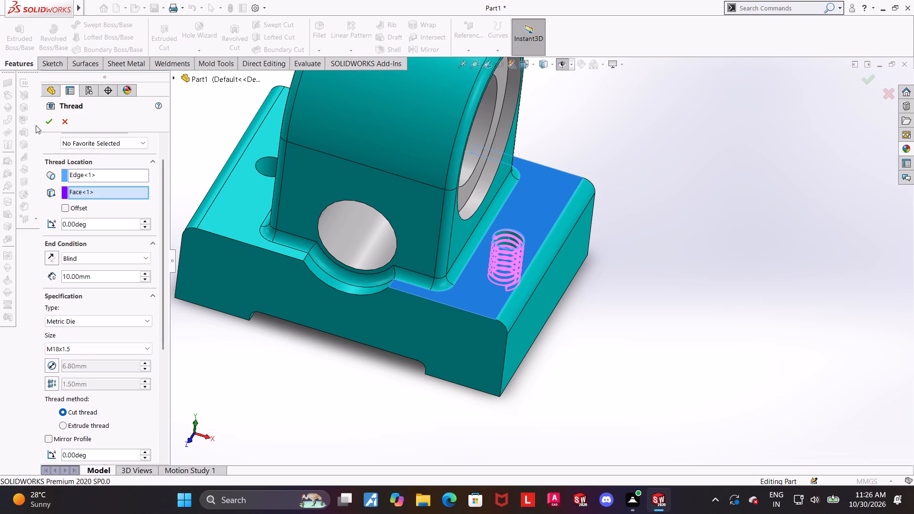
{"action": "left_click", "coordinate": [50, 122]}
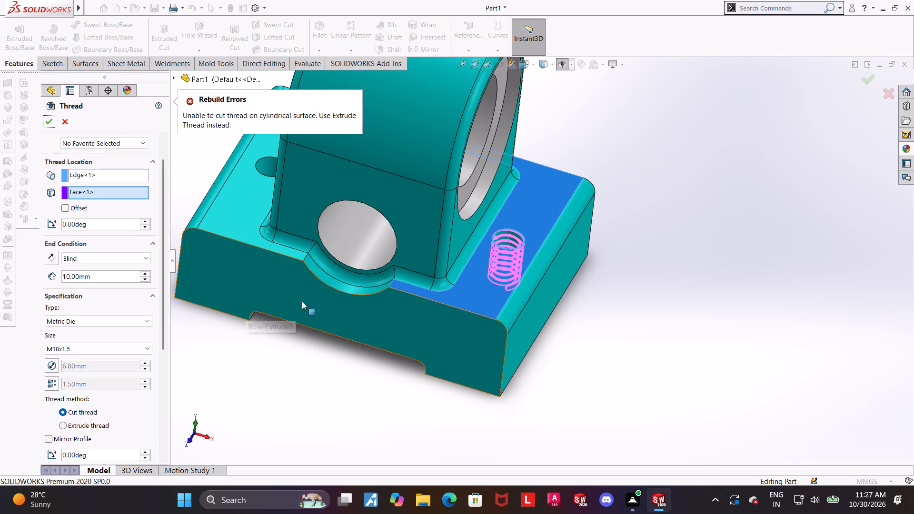
Choose a different thread type for the hole beside the counterbored face and accept the cut thread.
{"action": "scroll", "coordinate": [531, 257], "scroll_direction": "down", "scroll_amount": 2}
{"action": "scroll", "coordinate": [527, 258], "scroll_direction": "up", "scroll_amount": 4}
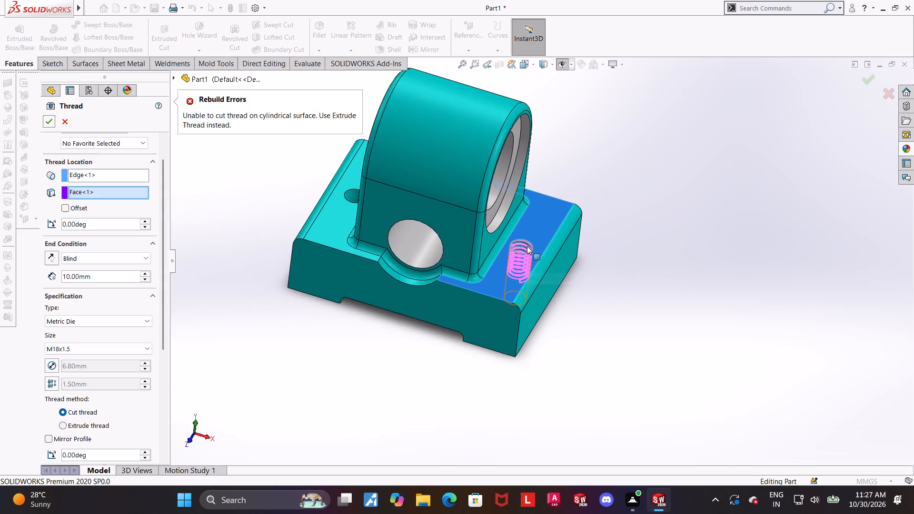
{"action": "scroll", "coordinate": [527, 246], "scroll_direction": "down", "scroll_amount": 3}
{"action": "scroll", "coordinate": [581, 253], "scroll_direction": "down", "scroll_amount": 2}
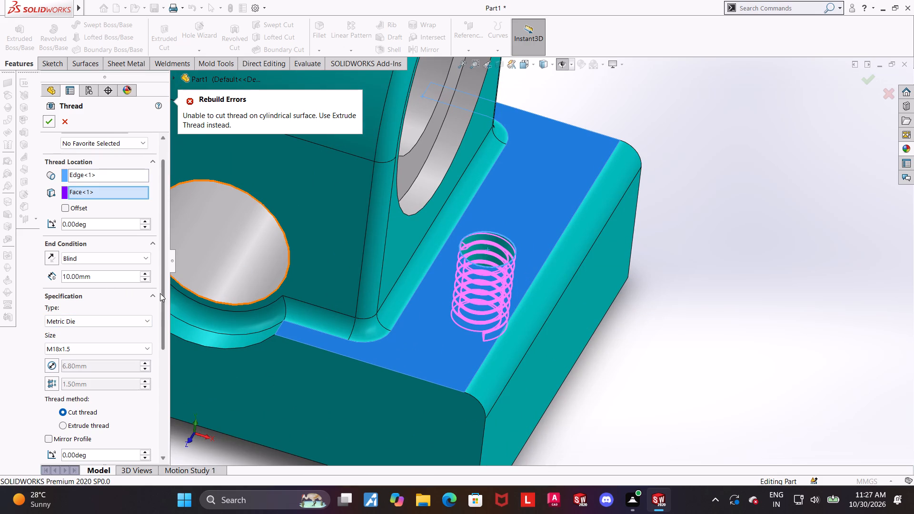
{"action": "left_click_drag", "start_coordinate": [165, 295], "coordinate": [169, 275]}
{"action": "left_click", "coordinate": [74, 356]}
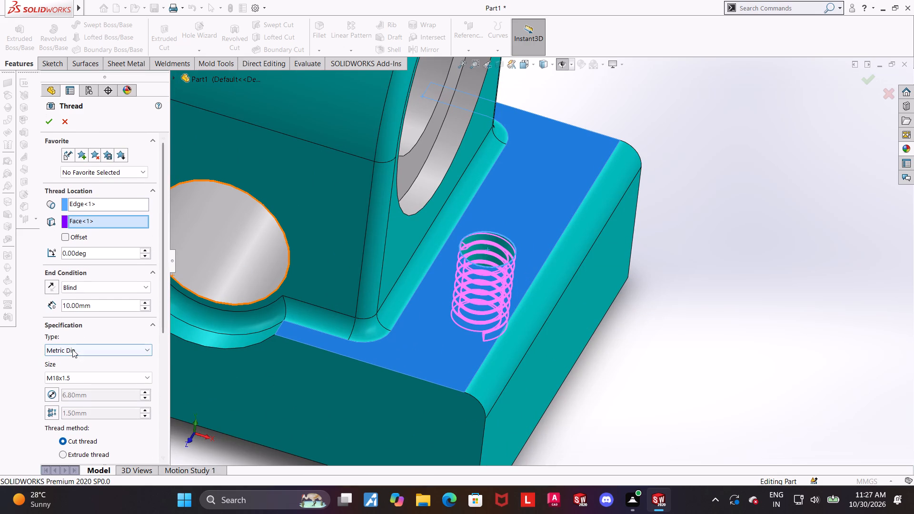
{"action": "left_click", "coordinate": [72, 349]}
{"action": "left_click", "coordinate": [72, 384]}
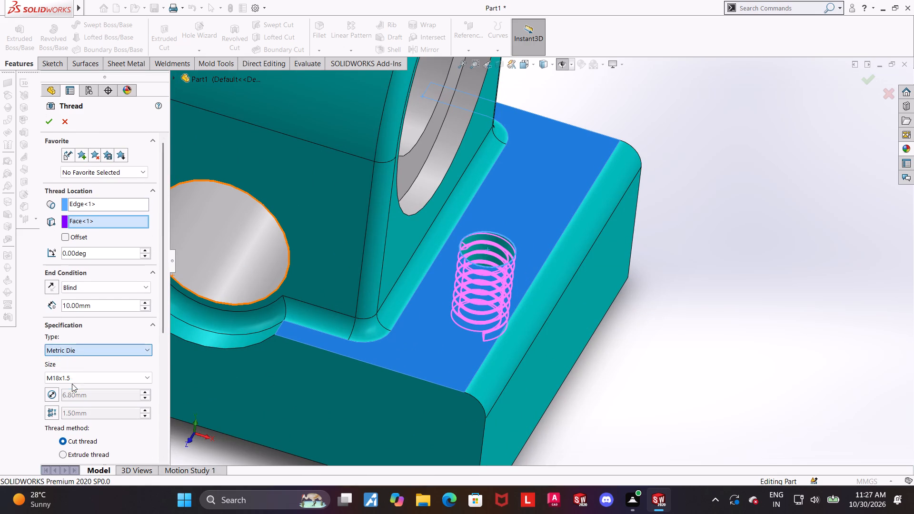
{"action": "left_click", "coordinate": [48, 125]}
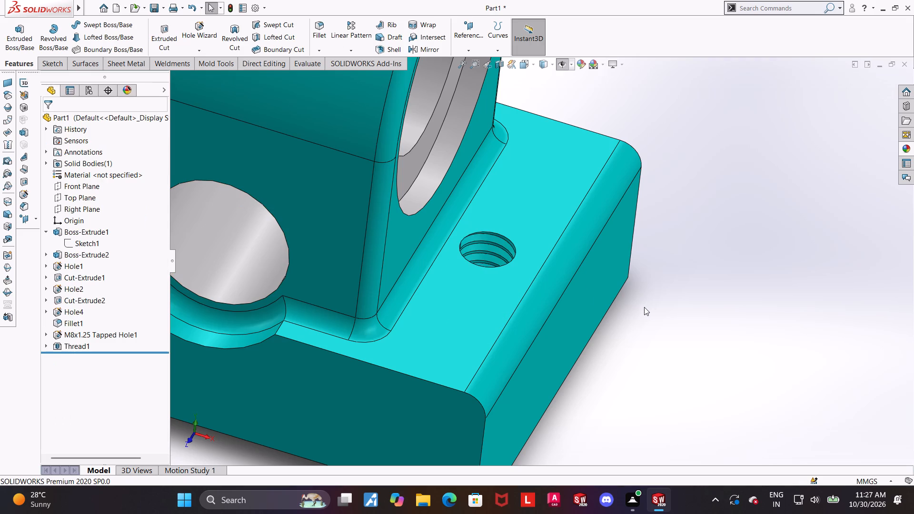
Start a Thread feature on the top edge of the remaining tapped hole, on the boss side opposite the counterbore.
{"action": "scroll", "coordinate": [519, 266], "scroll_direction": "down", "scroll_amount": 5}
{"action": "middle_click_drag", "start_coordinate": [523, 282], "coordinate": [516, 262]}
{"action": "scroll", "coordinate": [532, 285], "scroll_direction": "up", "scroll_amount": 11}
{"action": "scroll", "coordinate": [392, 250], "scroll_direction": "down", "scroll_amount": 4}
{"action": "middle_click_drag", "start_coordinate": [391, 254], "coordinate": [419, 247]}
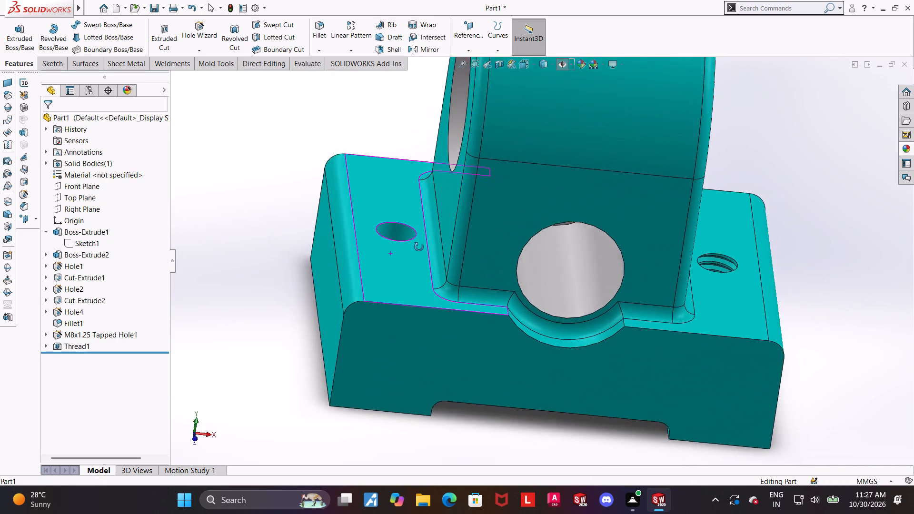
{"action": "middle_click_drag", "start_coordinate": [419, 247], "coordinate": [419, 266]}
{"action": "scroll", "coordinate": [404, 223], "scroll_direction": "down", "scroll_amount": 4}
{"action": "left_click", "coordinate": [404, 212]}
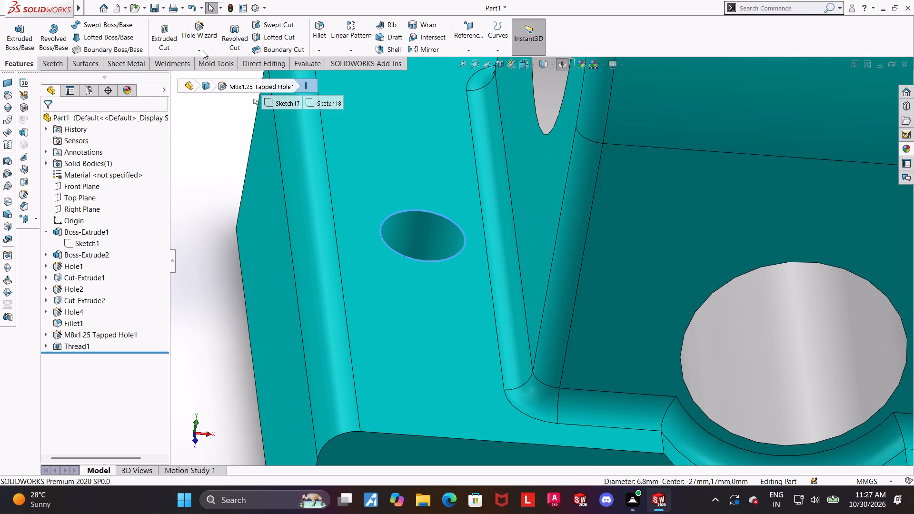
{"action": "left_click", "coordinate": [202, 50]}
{"action": "left_click", "coordinate": [205, 86]}
{"action": "middle_click_drag", "start_coordinate": [233, 264], "coordinate": [228, 260]}
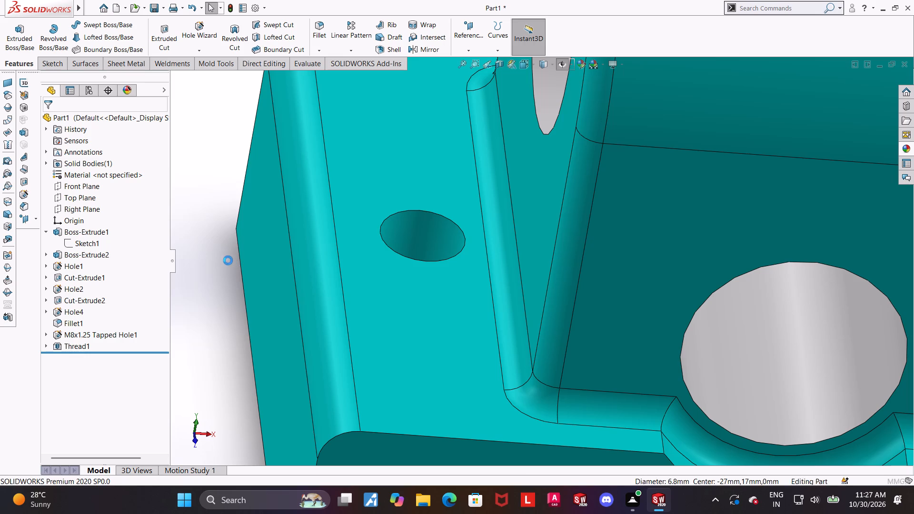
{"action": "middle_click_drag", "start_coordinate": [228, 260], "coordinate": [226, 259]}
{"action": "left_click", "coordinate": [510, 267]}
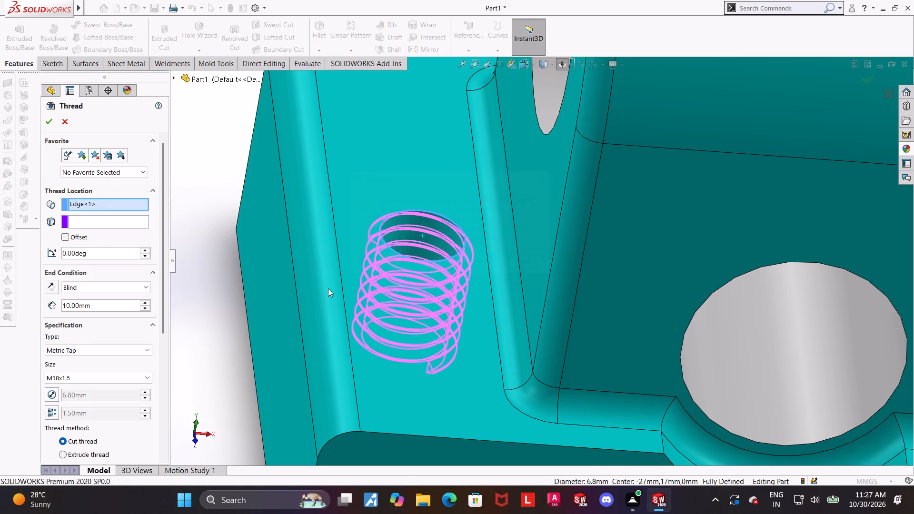
Use the base's top face as start location and accept the 10 mm blind Metric Tap M18x1.5 cut thread.
{"action": "middle_click_drag", "start_coordinate": [324, 290], "coordinate": [302, 281]}
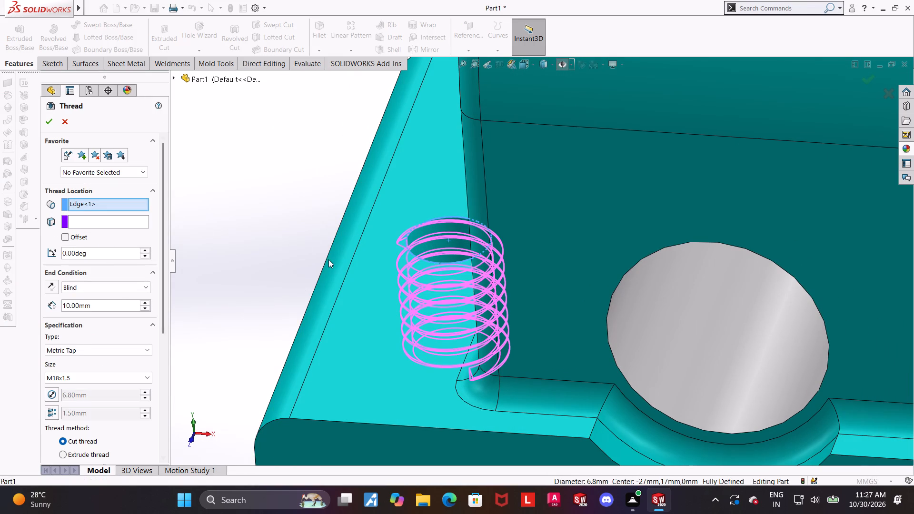
{"action": "left_click", "coordinate": [64, 221]}
{"action": "double_click", "coordinate": [75, 221]}
{"action": "left_click", "coordinate": [380, 336]}
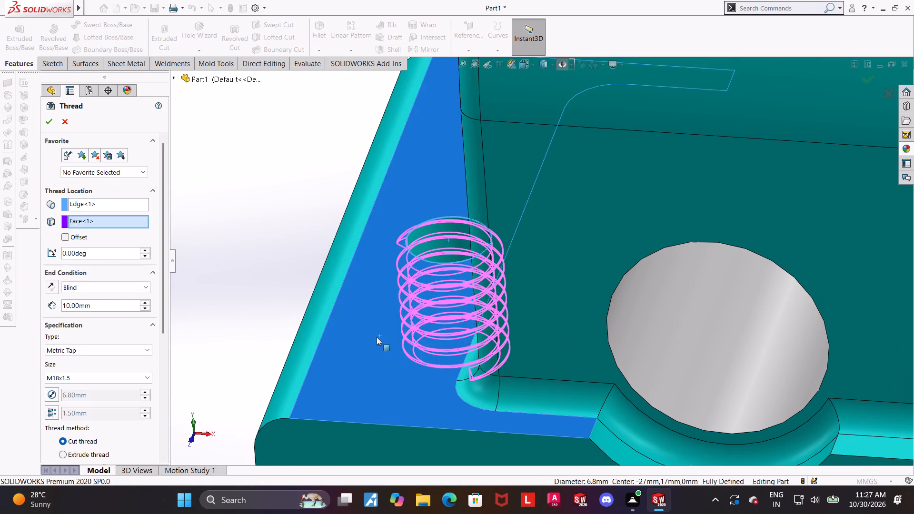
{"action": "middle_click_drag", "start_coordinate": [367, 334], "coordinate": [387, 325]}
{"action": "left_click", "coordinate": [79, 347]}
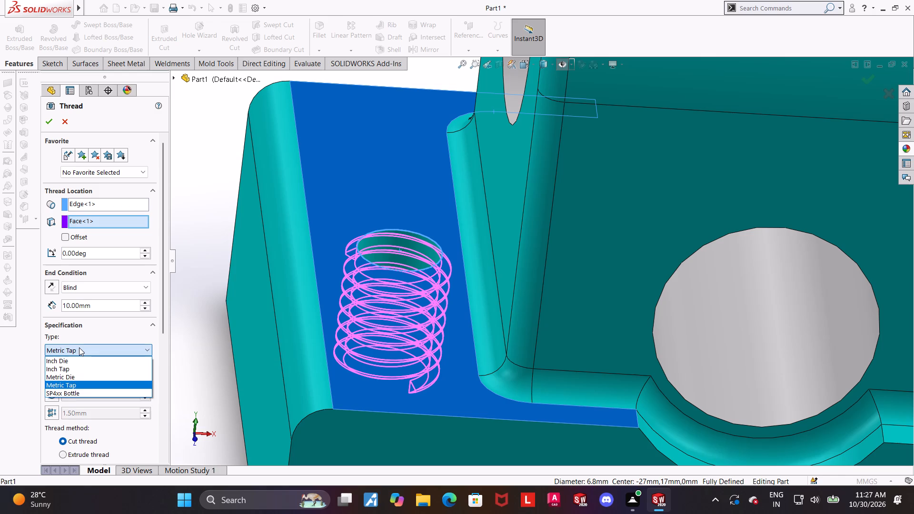
{"action": "left_click", "coordinate": [79, 347]}
{"action": "left_click_drag", "start_coordinate": [160, 312], "coordinate": [157, 356]}
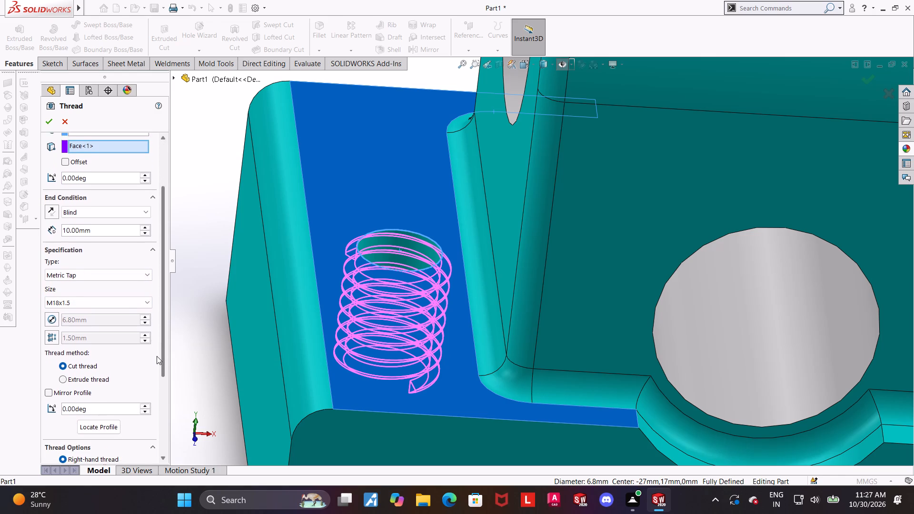
{"action": "left_click_drag", "start_coordinate": [157, 356], "coordinate": [157, 357]}
{"action": "left_click", "coordinate": [49, 126]}
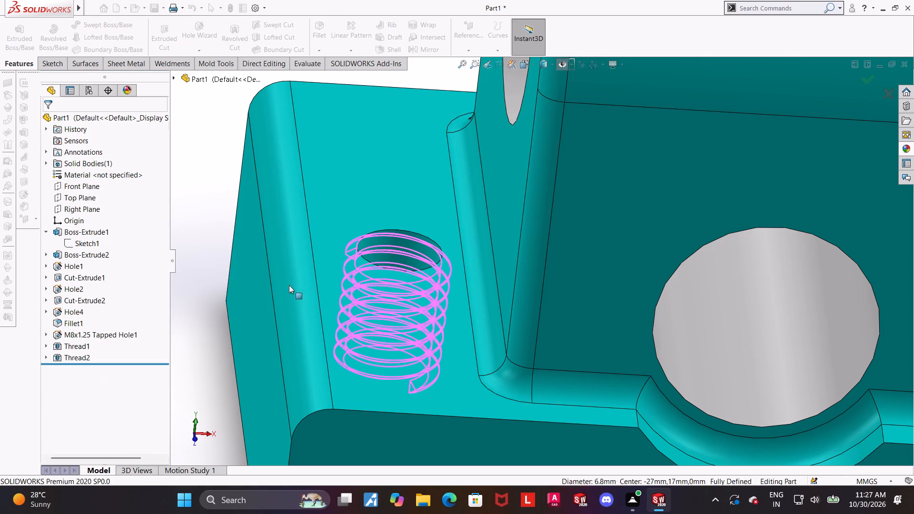
Apply a white colour appearance to both thread features.
{"action": "middle_click", "coordinate": [245, 290]}
{"action": "scroll", "coordinate": [236, 298], "scroll_direction": "up", "scroll_amount": 2}
{"action": "key", "text": "ctrl+7"}
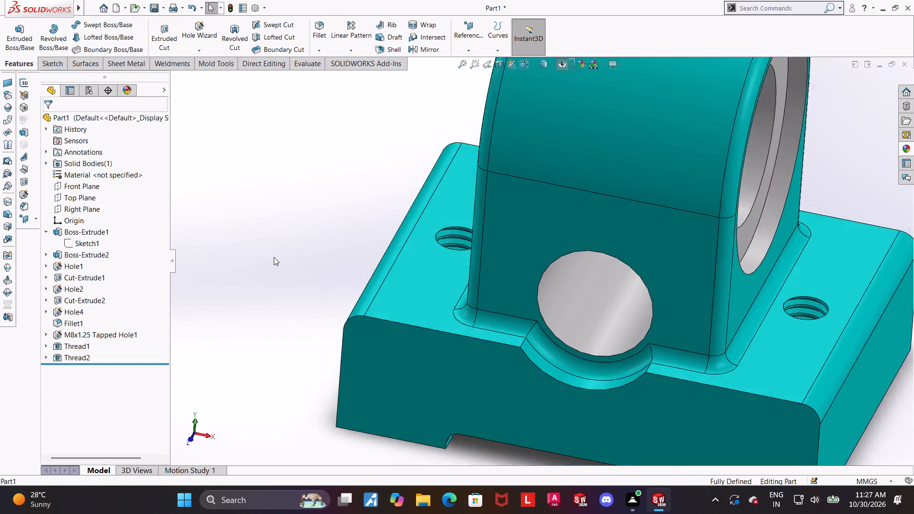
{"action": "left_click", "coordinate": [698, 379]}
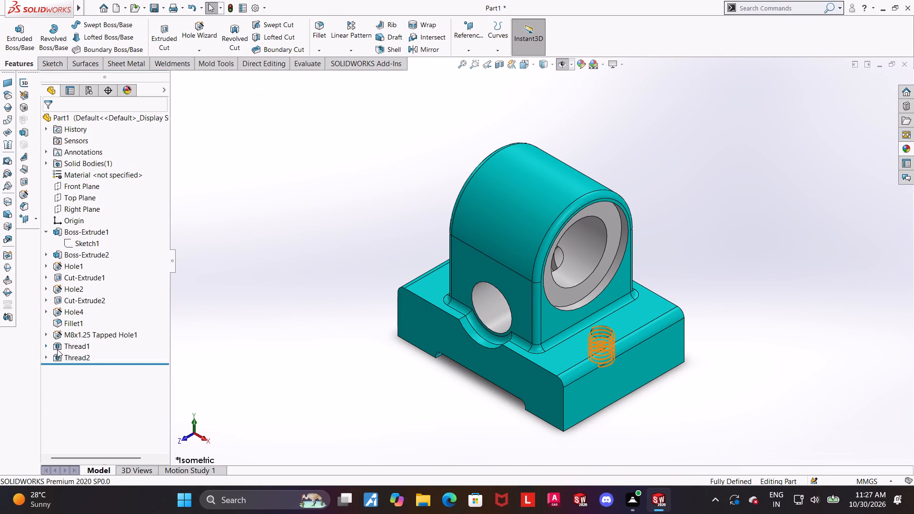
{"action": "left_click", "coordinate": [57, 349]}
{"action": "left_click", "coordinate": [62, 358], "text": "ctrl"}
{"action": "right_click", "coordinate": [62, 358]}
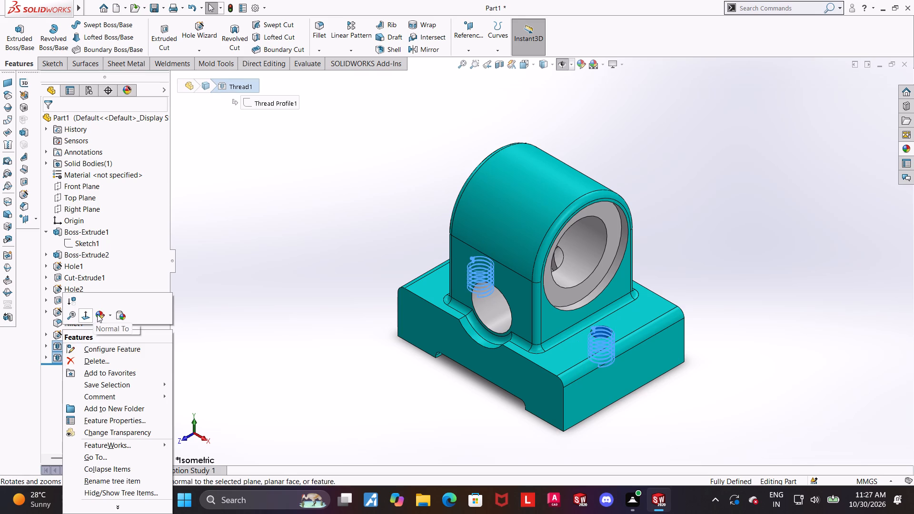
{"action": "left_click", "coordinate": [97, 314]}
{"action": "left_click", "coordinate": [107, 336]}
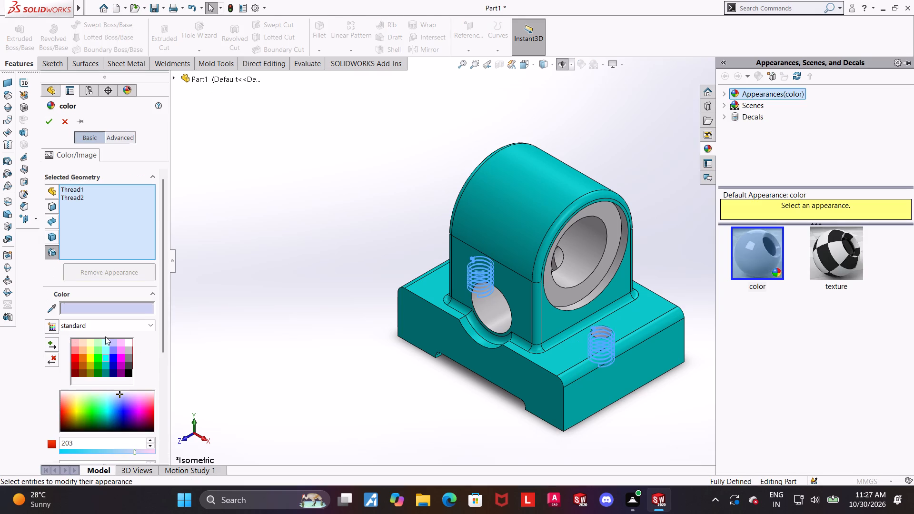
{"action": "left_click", "coordinate": [128, 342]}
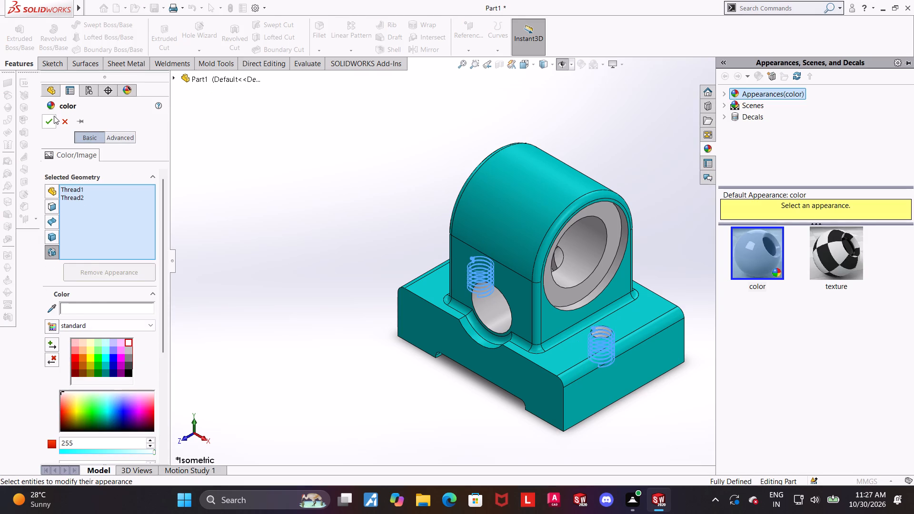
{"action": "left_click", "coordinate": [54, 116]}
{"action": "left_click", "coordinate": [425, 287]}
{"action": "left_click", "coordinate": [380, 360]}
Show the part from the front with hidden lines visible and examine both threaded holes.
{"action": "scroll", "coordinate": [604, 337], "scroll_direction": "down", "scroll_amount": 3}
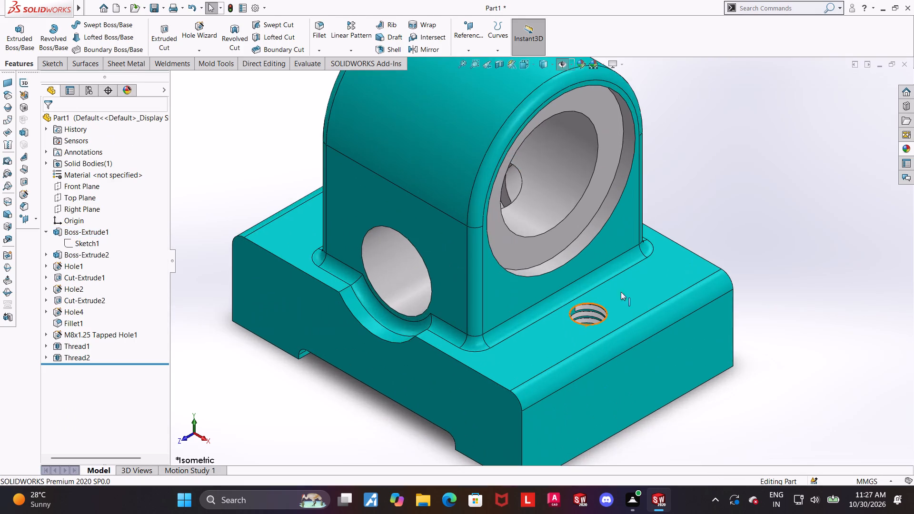
{"action": "scroll", "coordinate": [606, 290], "scroll_direction": "down", "scroll_amount": 3}
{"action": "scroll", "coordinate": [569, 335], "scroll_direction": "up", "scroll_amount": 6}
{"action": "left_click", "coordinate": [516, 66]}
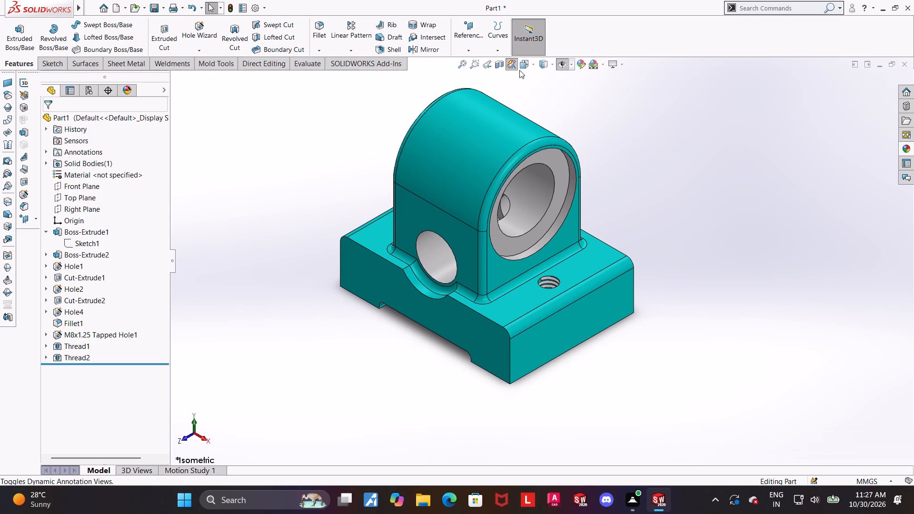
{"action": "left_click", "coordinate": [532, 99]}
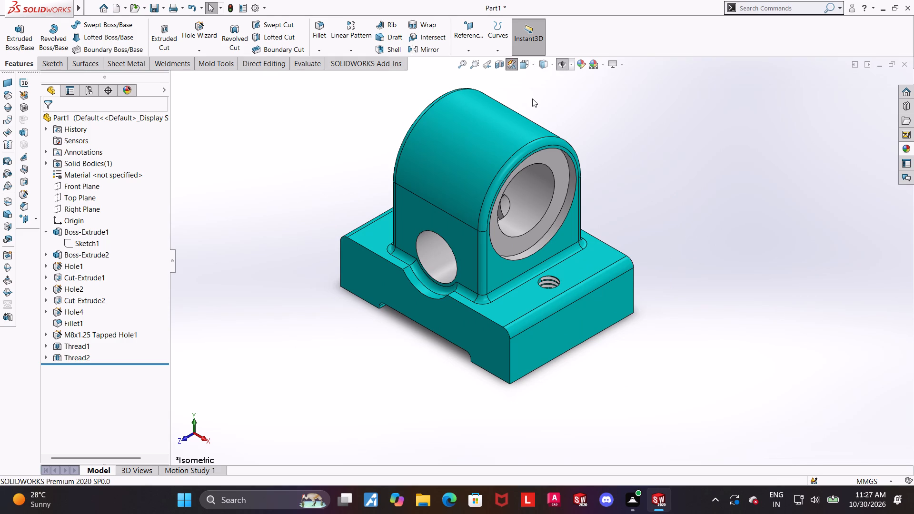
{"action": "left_click", "coordinate": [521, 63]}
{"action": "left_click", "coordinate": [384, 319]}
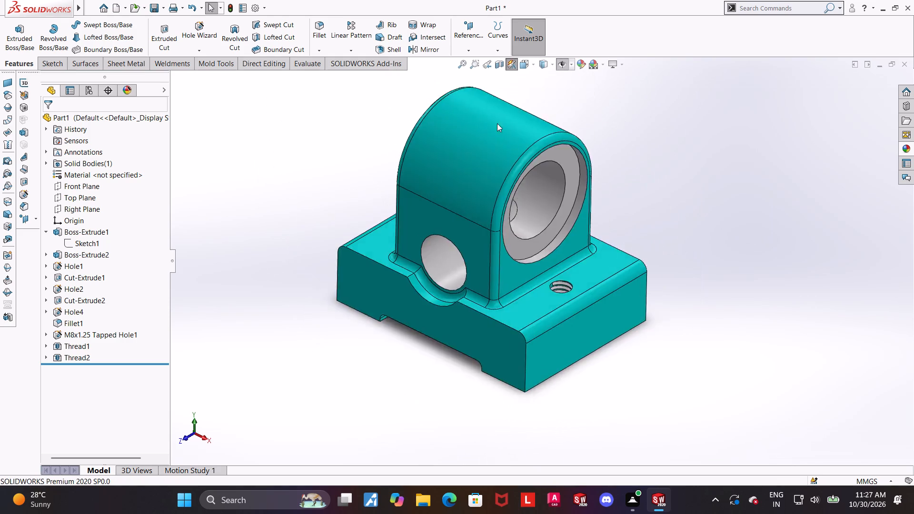
{"action": "left_click", "coordinate": [513, 63]}
{"action": "left_click", "coordinate": [544, 62]}
{"action": "left_click", "coordinate": [546, 122]}
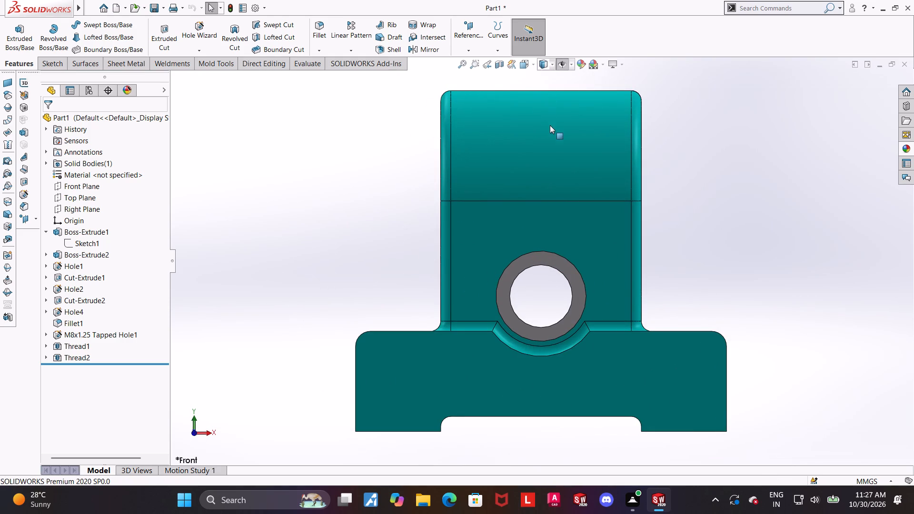
{"action": "scroll", "coordinate": [723, 355], "scroll_direction": "down", "scroll_amount": 2}
{"action": "scroll", "coordinate": [715, 346], "scroll_direction": "up", "scroll_amount": 2}
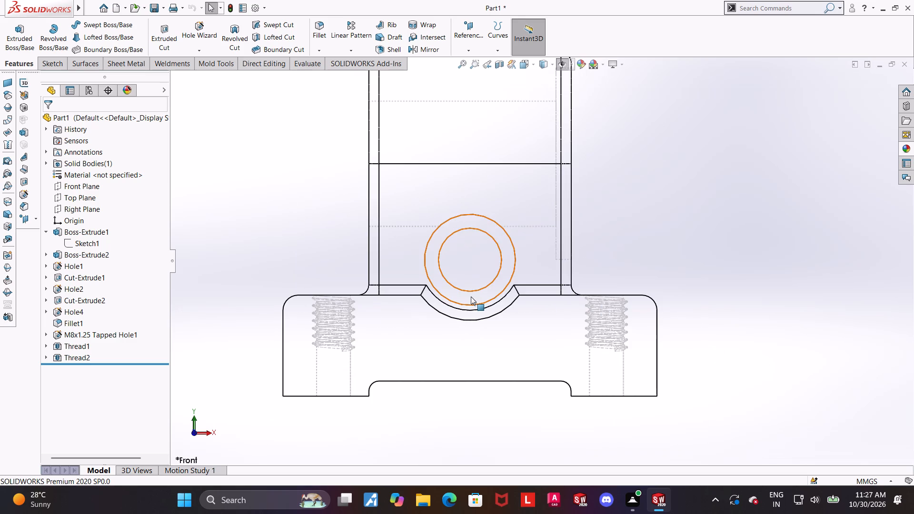
{"action": "scroll", "coordinate": [469, 299], "scroll_direction": "down", "scroll_amount": 1}
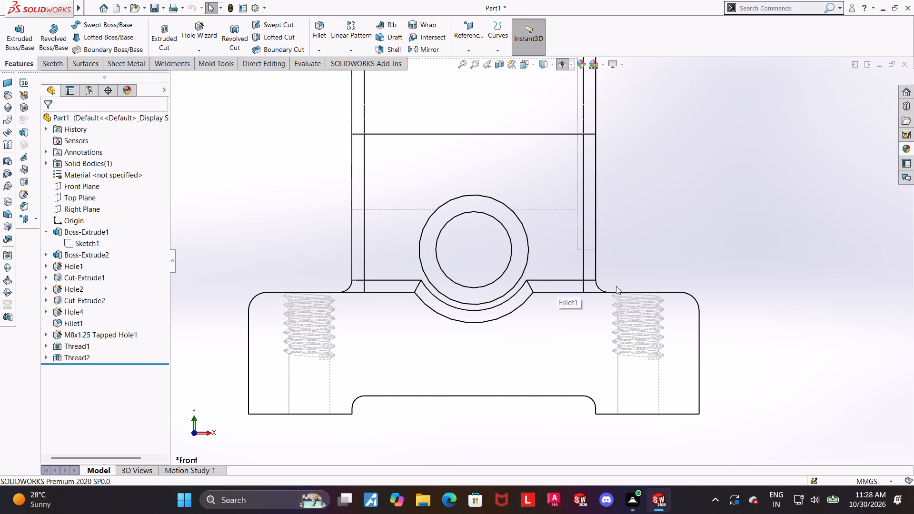
Section the part along the Front Plane and examine the threads, bores and cross hole.
{"action": "left_click", "coordinate": [497, 66]}
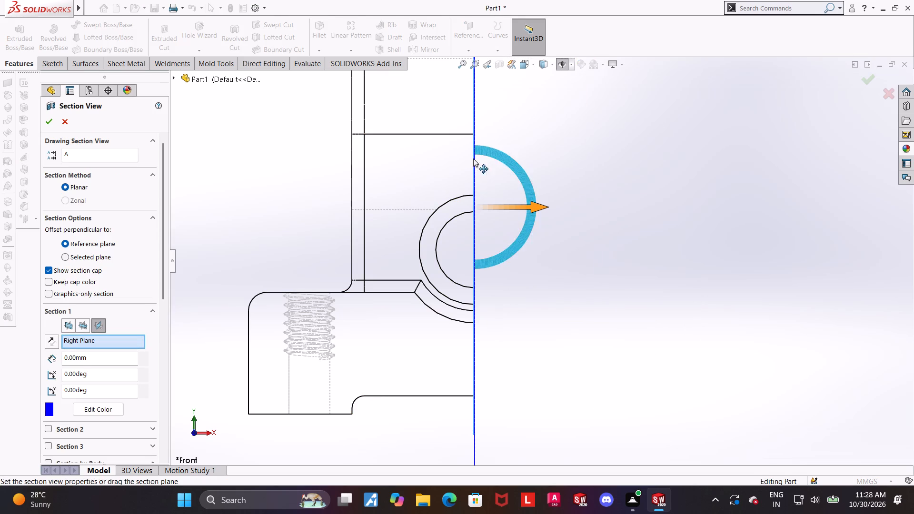
{"action": "left_click", "coordinate": [71, 327]}
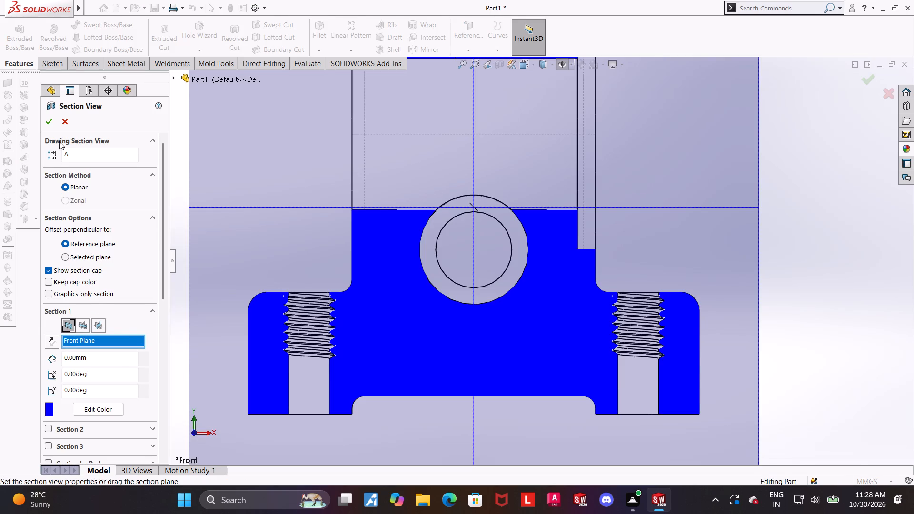
{"action": "left_click", "coordinate": [52, 124]}
{"action": "scroll", "coordinate": [652, 237], "scroll_direction": "up", "scroll_amount": 3}
{"action": "scroll", "coordinate": [603, 182], "scroll_direction": "up", "scroll_amount": 1}
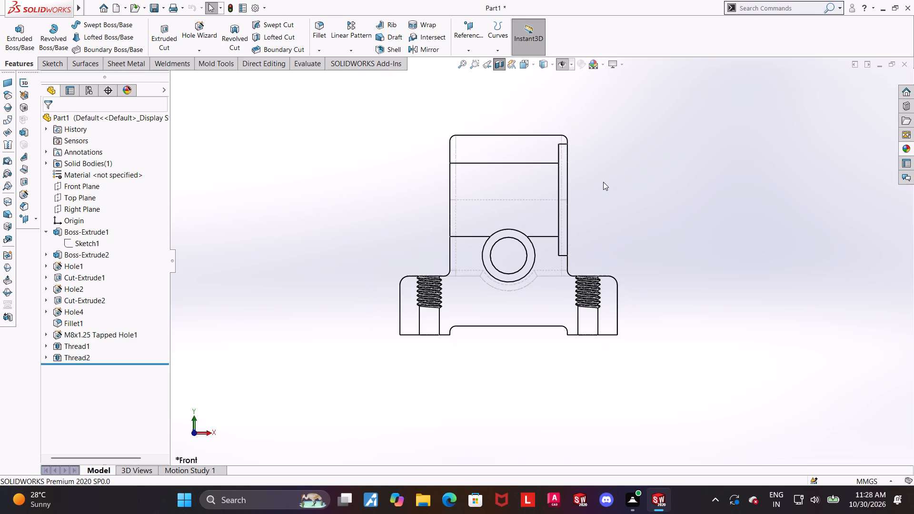
{"action": "scroll", "coordinate": [566, 142], "scroll_direction": "down", "scroll_amount": 1}
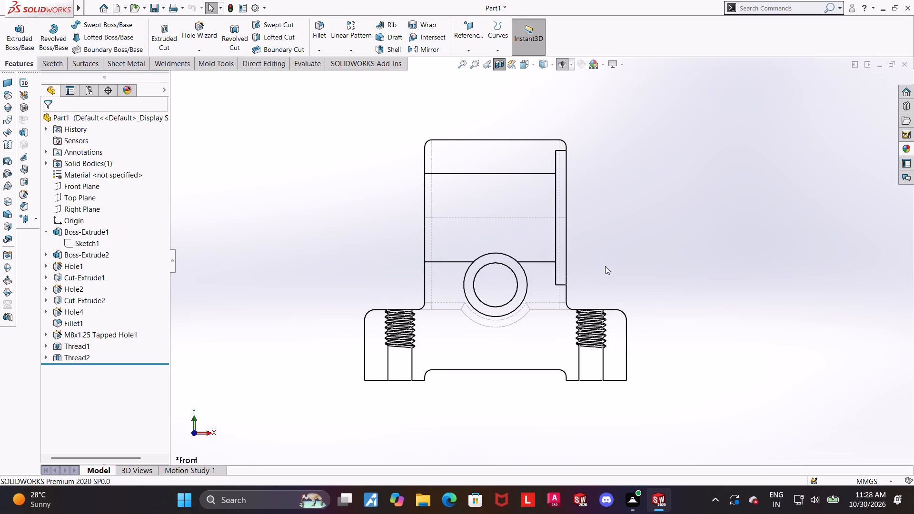
{"action": "middle_click_drag", "start_coordinate": [605, 266], "coordinate": [590, 278]}
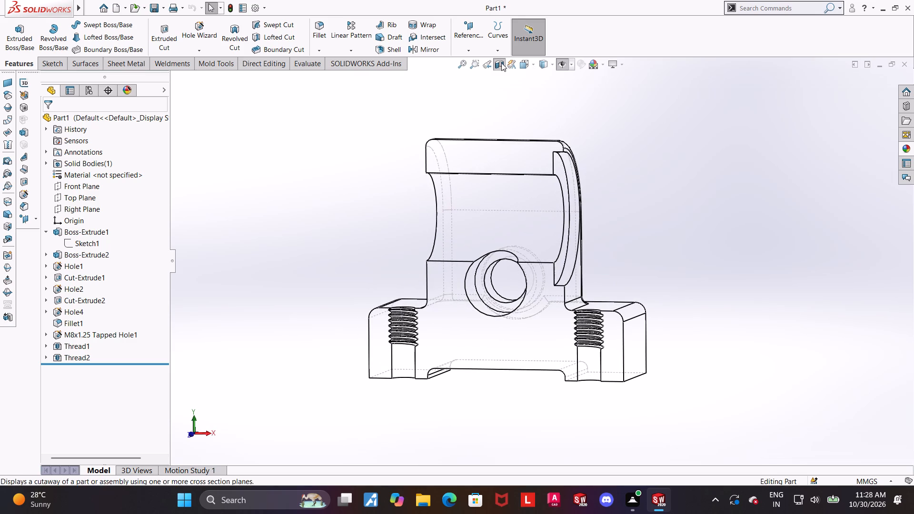
Turn off the section view, restore shaded display with edges, and examine the part in isometric view.
{"action": "left_click", "coordinate": [501, 63]}
{"action": "left_click", "coordinate": [543, 71]}
{"action": "left_click", "coordinate": [545, 63]}
{"action": "left_click", "coordinate": [546, 76]}
{"action": "middle_click_drag", "start_coordinate": [662, 227], "coordinate": [649, 251]}
{"action": "key", "text": "ctrl+7"}
{"action": "scroll", "coordinate": [614, 299], "scroll_direction": "down", "scroll_amount": 1}
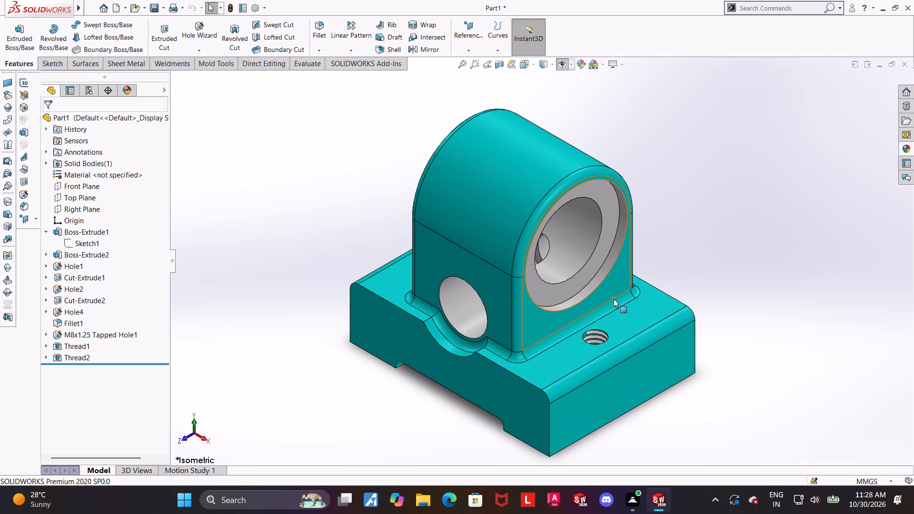
{"action": "scroll", "coordinate": [717, 341], "scroll_direction": "up", "scroll_amount": 1}
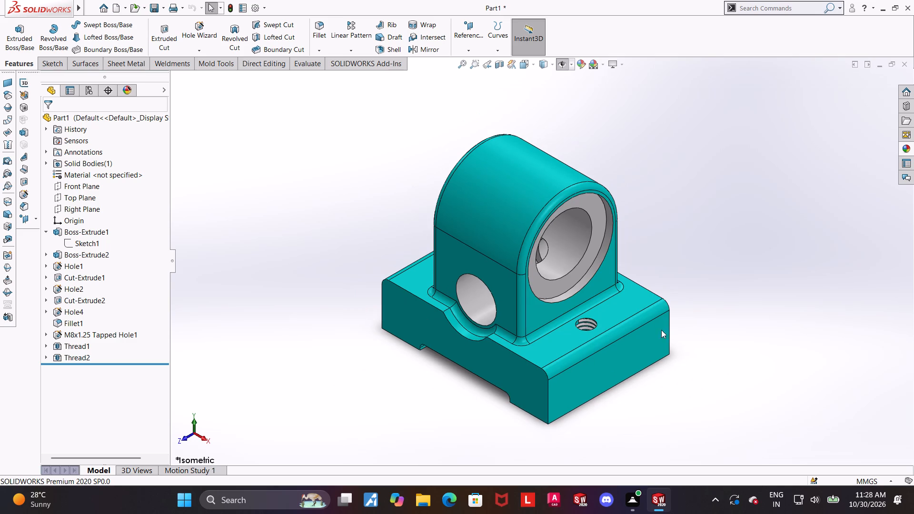
{"action": "scroll", "coordinate": [577, 390], "scroll_direction": "down", "scroll_amount": 1}
{"action": "scroll", "coordinate": [662, 228], "scroll_direction": "up", "scroll_amount": 2}
{"action": "scroll", "coordinate": [538, 246], "scroll_direction": "down", "scroll_amount": 1}
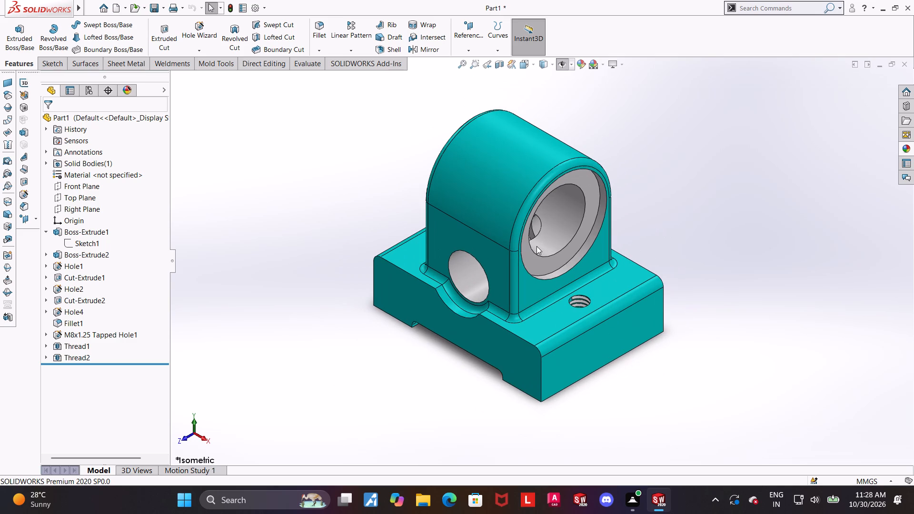
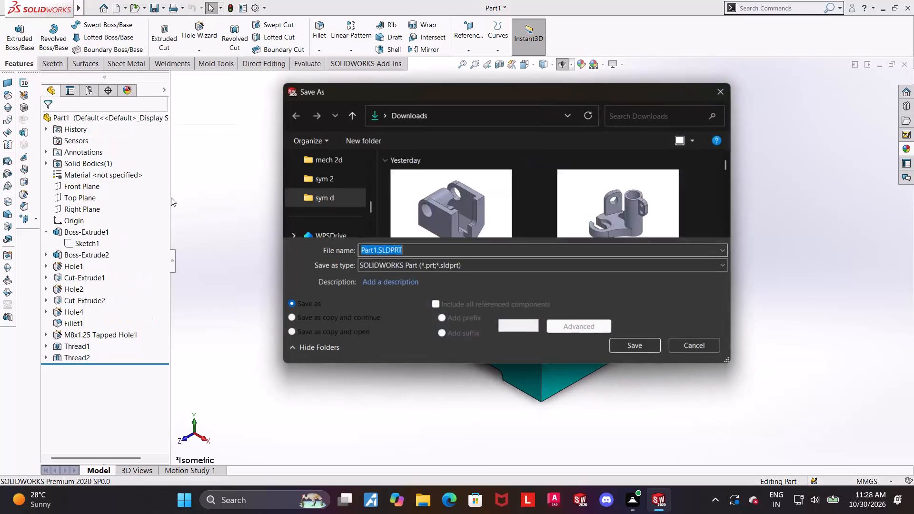
Save the part in the Downloads folder as "cross bore bearing saddle".
{"action": "type", "text": "cross bore bearing"}
{"action": "key", "text": "space"}
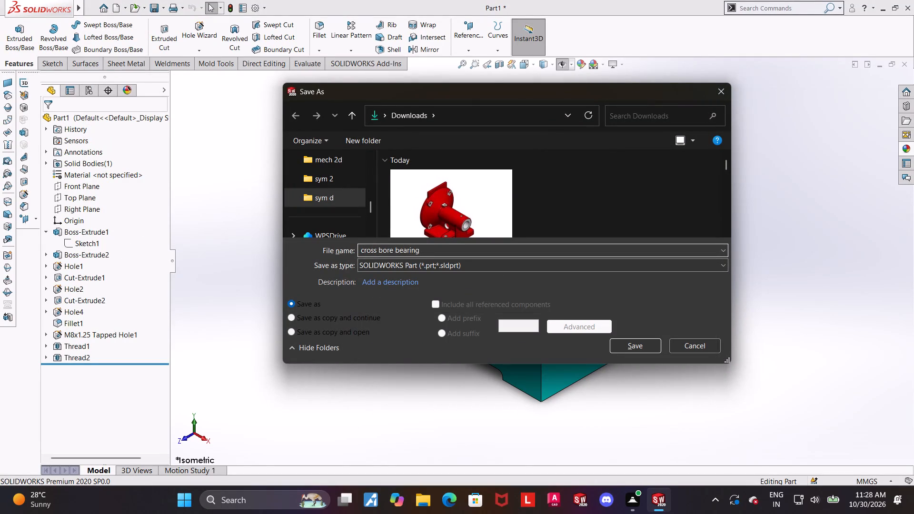
{"action": "type", "text": "saddle"}
{"action": "key", "text": "Return"}
{"action": "left_click", "coordinate": [486, 201]}
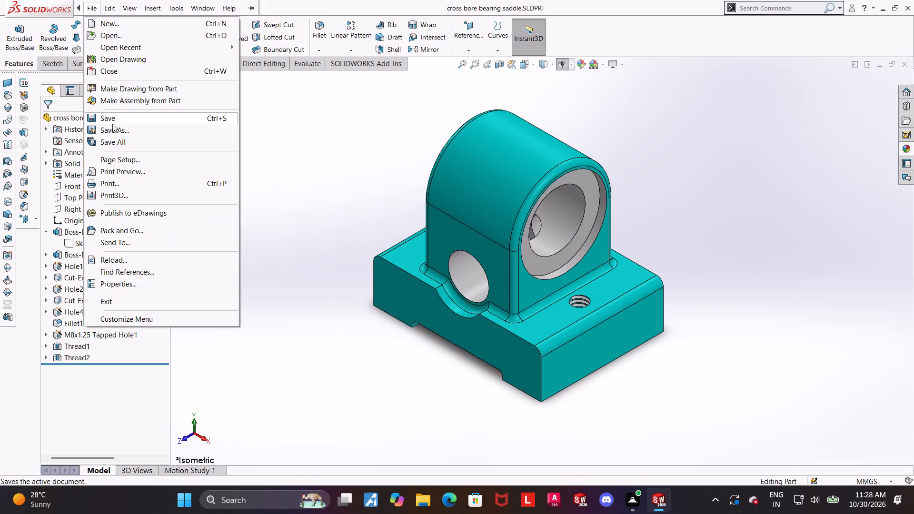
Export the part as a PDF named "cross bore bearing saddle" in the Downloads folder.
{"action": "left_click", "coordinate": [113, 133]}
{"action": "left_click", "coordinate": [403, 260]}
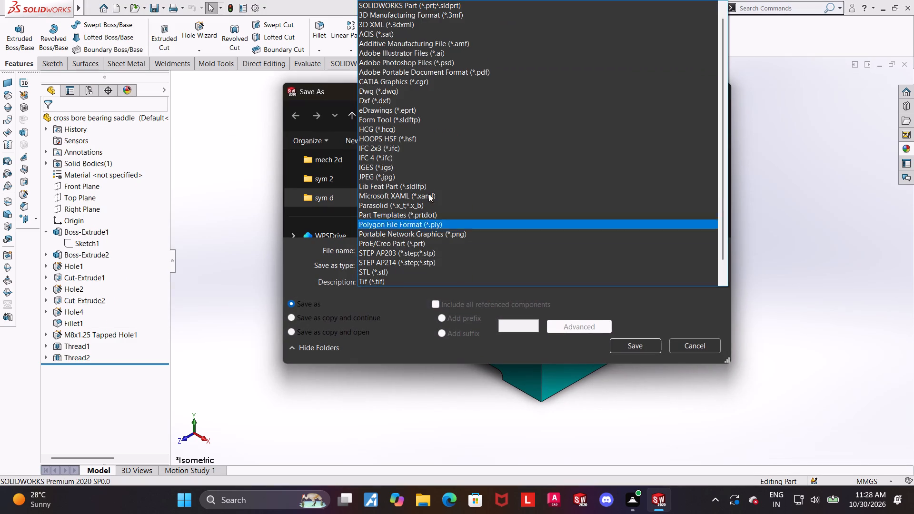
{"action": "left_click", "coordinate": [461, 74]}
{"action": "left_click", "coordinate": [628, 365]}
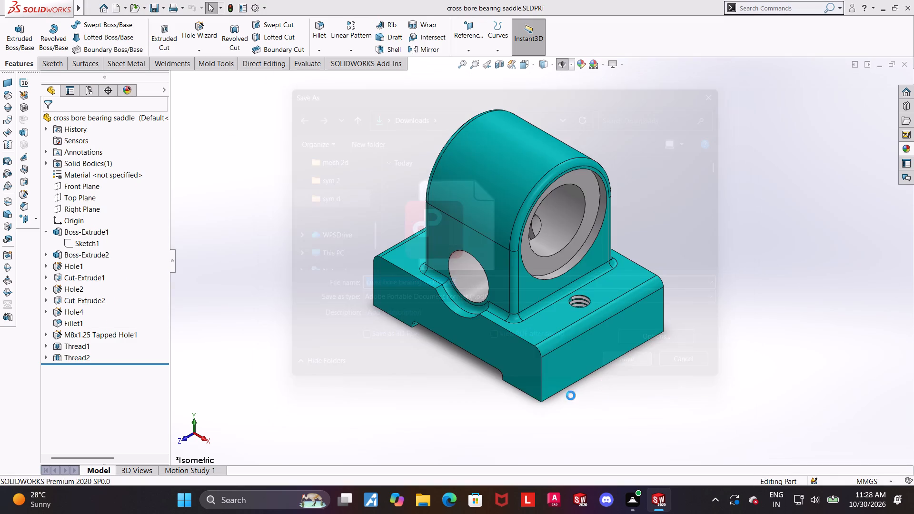
Edit the M8x1.25 tapped hole in the base, changing its standard to ISO and its size to M8.
{"action": "left_click", "coordinate": [91, 331]}
{"action": "left_click", "coordinate": [105, 305]}
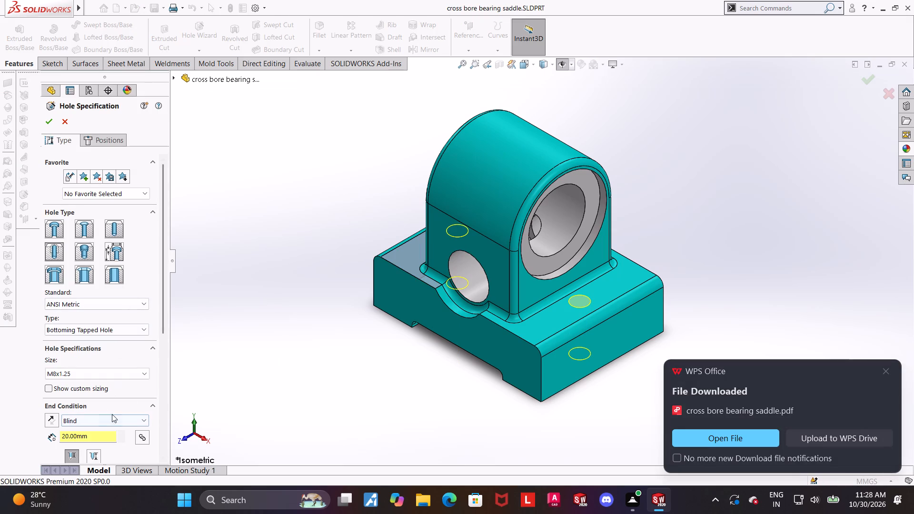
{"action": "left_click", "coordinate": [106, 377]}
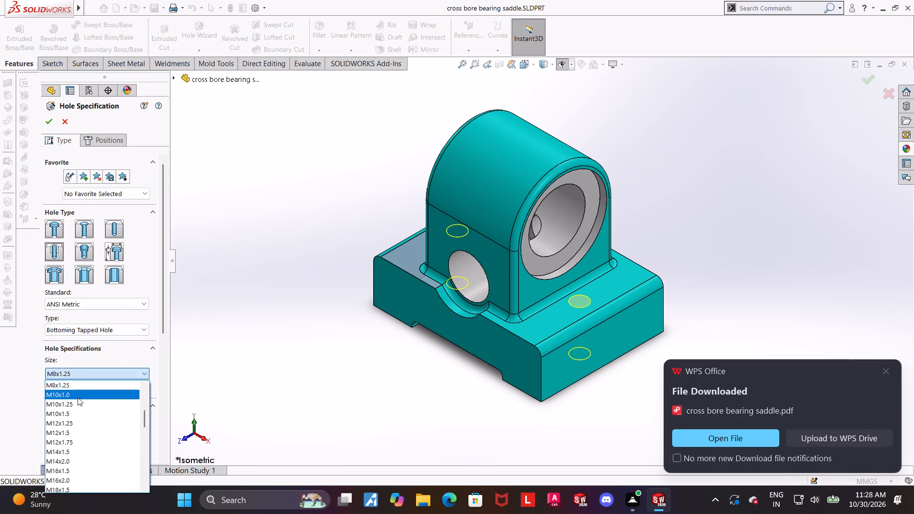
{"action": "scroll", "coordinate": [78, 397], "scroll_direction": "up", "scroll_amount": 1}
{"action": "left_click", "coordinate": [67, 405]}
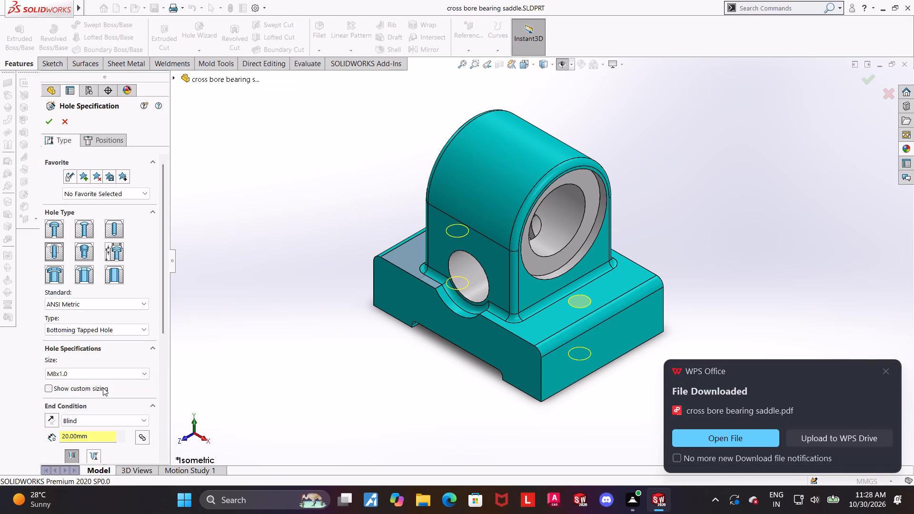
{"action": "left_click_drag", "start_coordinate": [164, 327], "coordinate": [168, 400]}
{"action": "left_click", "coordinate": [99, 170]}
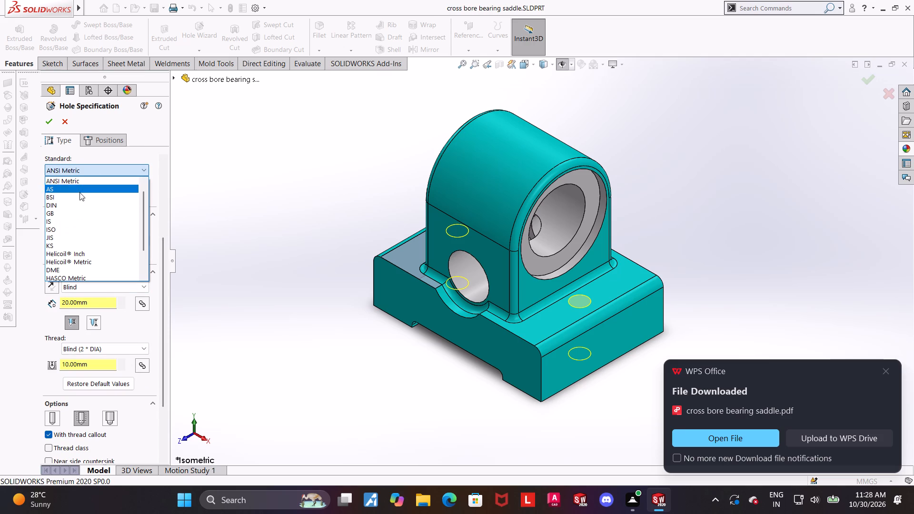
{"action": "left_click", "coordinate": [66, 231]}
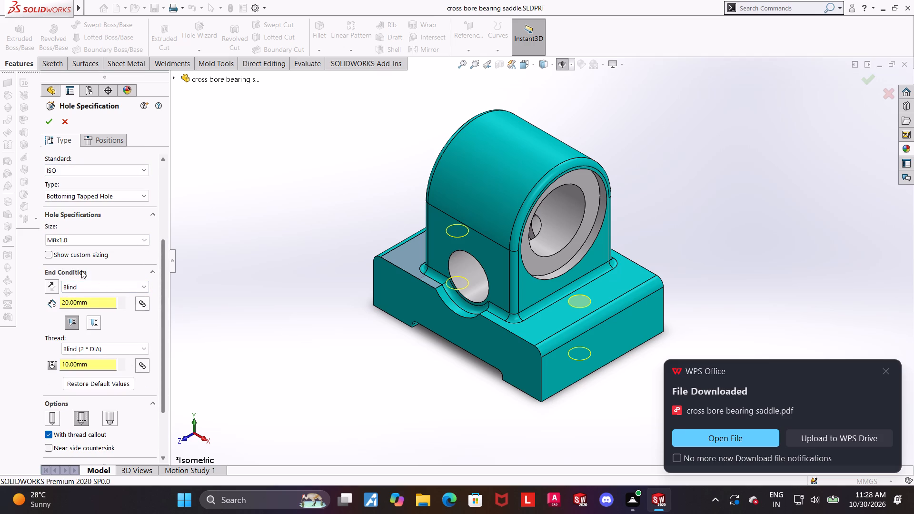
{"action": "left_click", "coordinate": [74, 235]}
{"action": "left_click", "coordinate": [71, 259]}
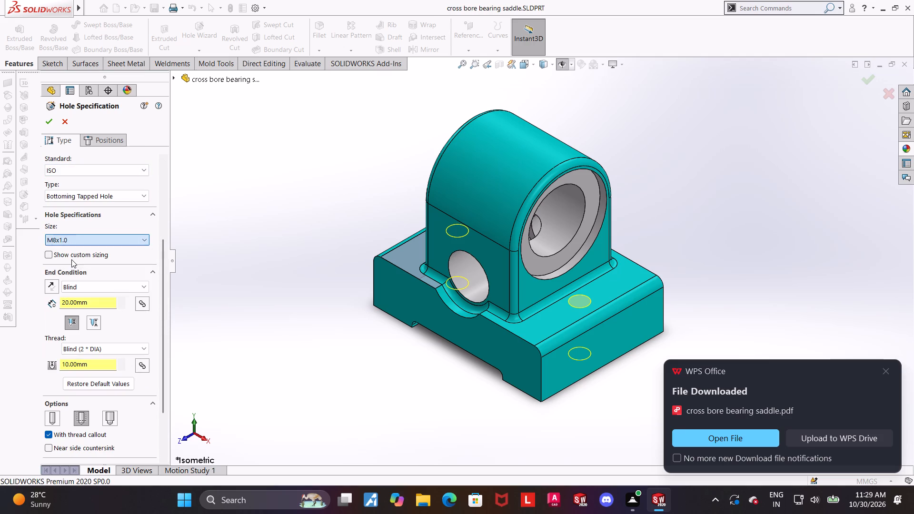
{"action": "left_click_drag", "start_coordinate": [164, 299], "coordinate": [164, 343]}
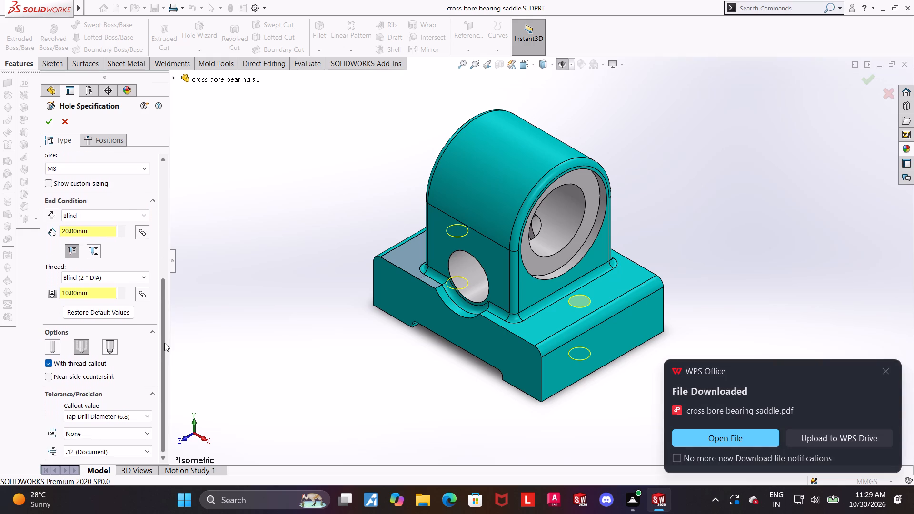
{"action": "left_click_drag", "start_coordinate": [164, 343], "coordinate": [163, 338]}
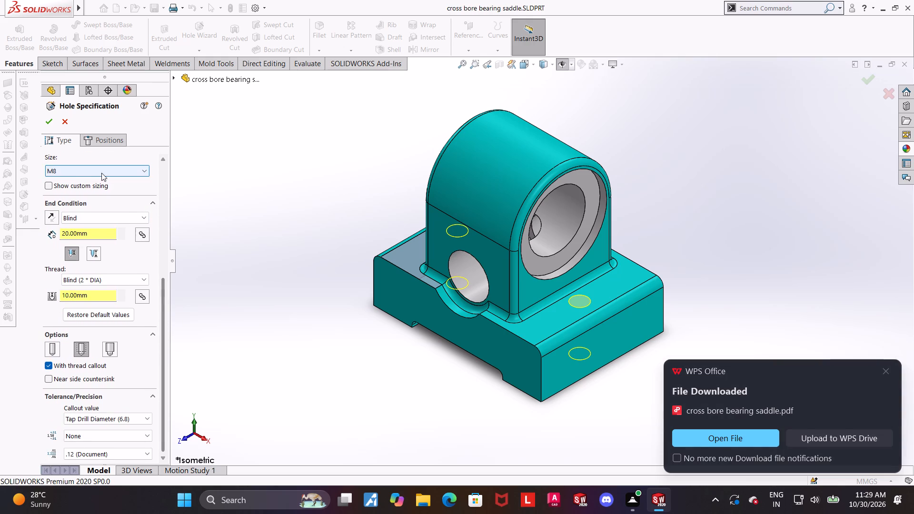
{"action": "left_click", "coordinate": [44, 123]}
{"action": "left_click", "coordinate": [235, 289]}
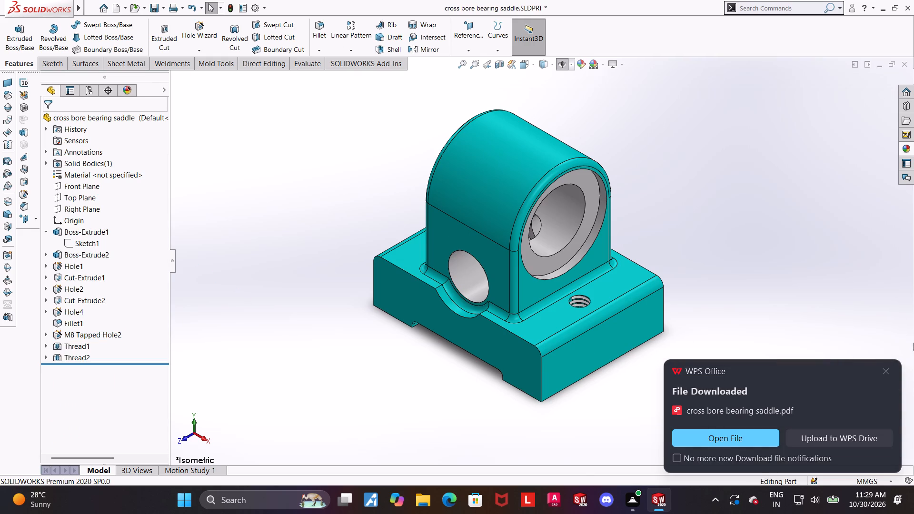
Dismiss the download notification and save the edited part.
{"action": "left_click", "coordinate": [886, 376]}
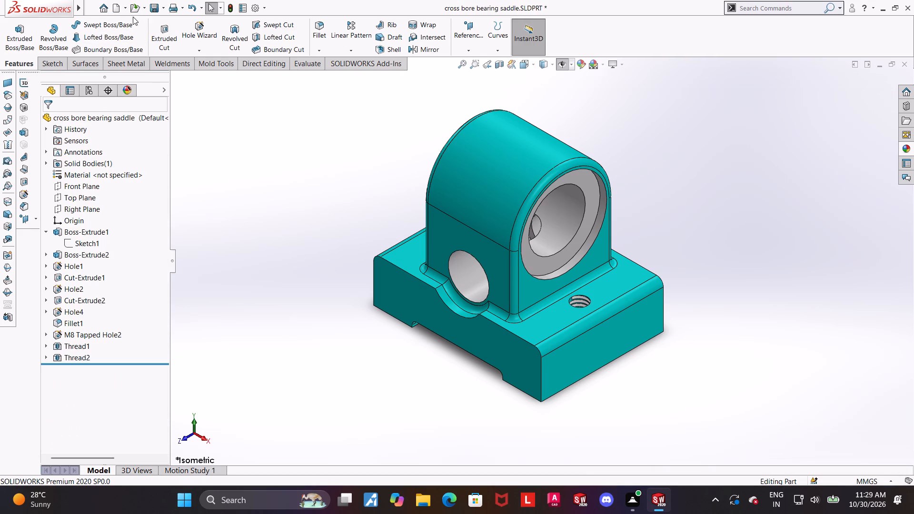
{"action": "left_click", "coordinate": [150, 10]}
{"action": "triple_click", "coordinate": [153, 9]}
{"action": "double_click", "coordinate": [153, 9]}
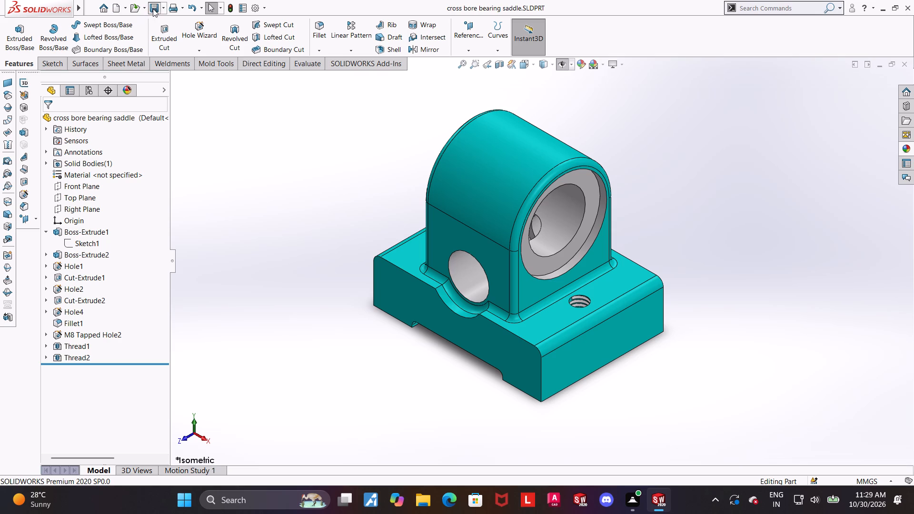
Export the updated part as a PDF, replacing the existing "cross bore bearing saddle.pdf" in Downloads.
{"action": "left_click", "coordinate": [110, 126]}
{"action": "left_click", "coordinate": [397, 266]}
{"action": "left_click", "coordinate": [449, 72]}
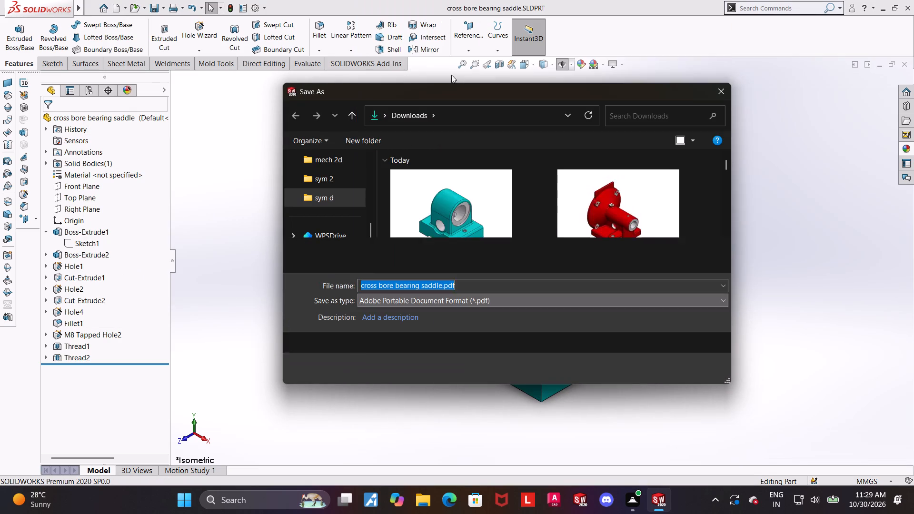
{"action": "left_click", "coordinate": [638, 364]}
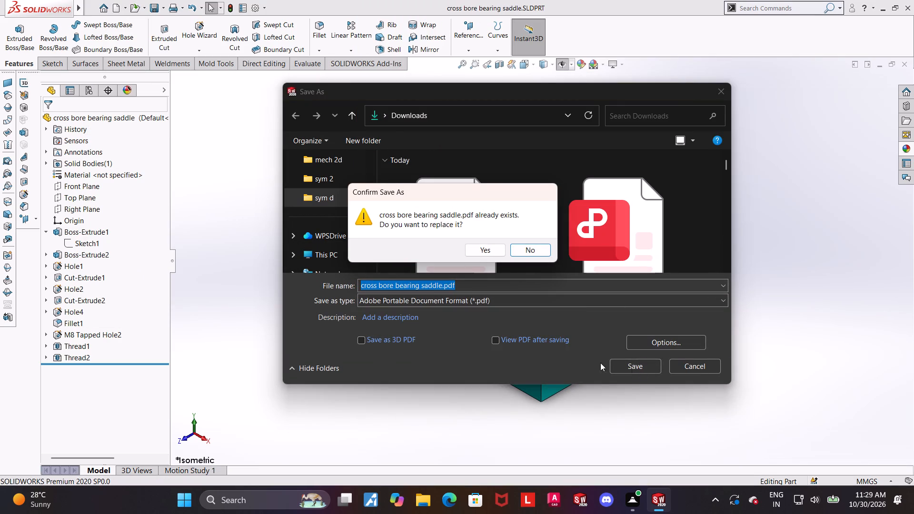
{"action": "left_click", "coordinate": [480, 249]}
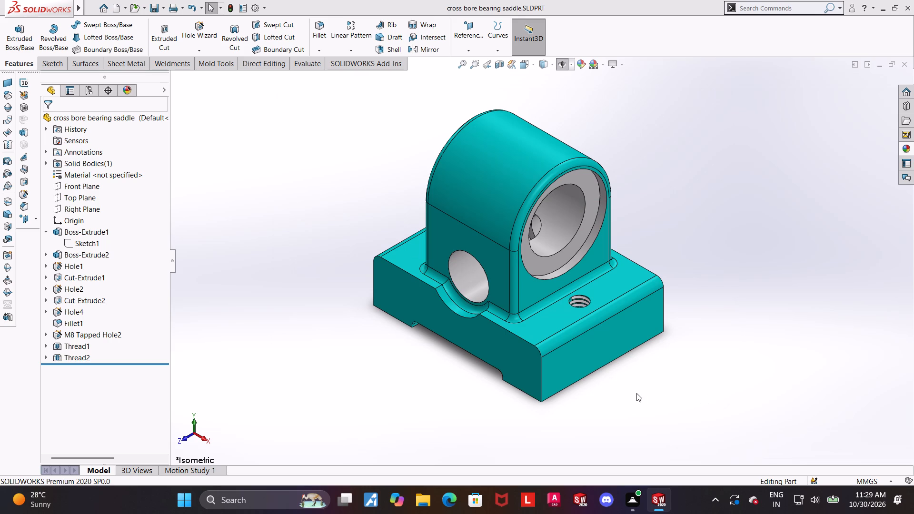